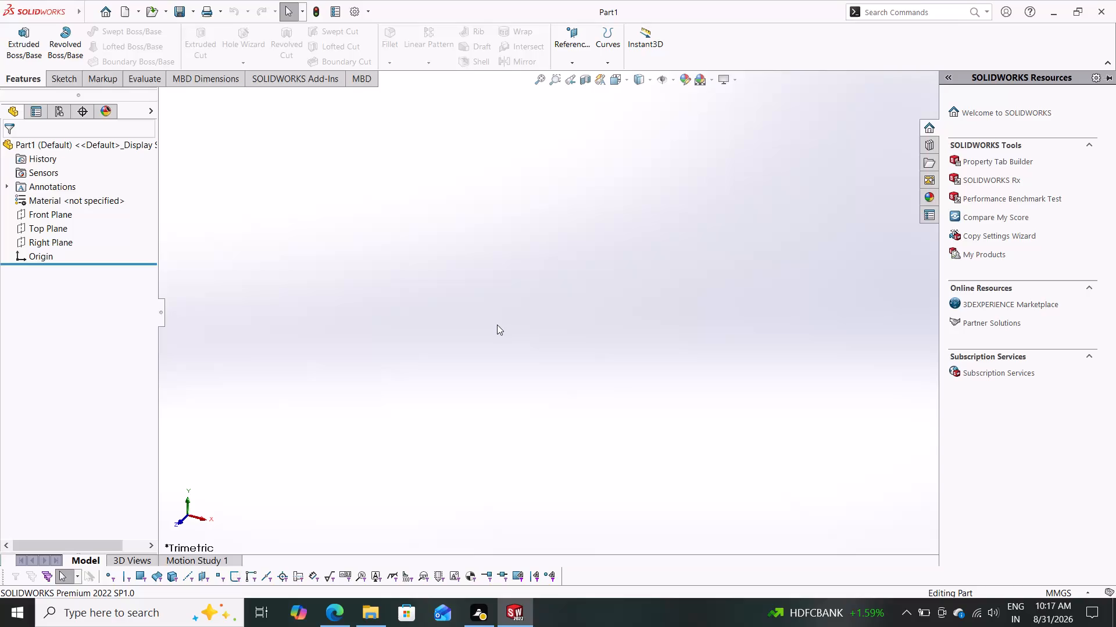
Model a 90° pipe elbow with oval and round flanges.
Sketch two concentric circles centred on the origin of the Right Plane, with radii of about 46 mm and 71 mm.
click(470, 335)
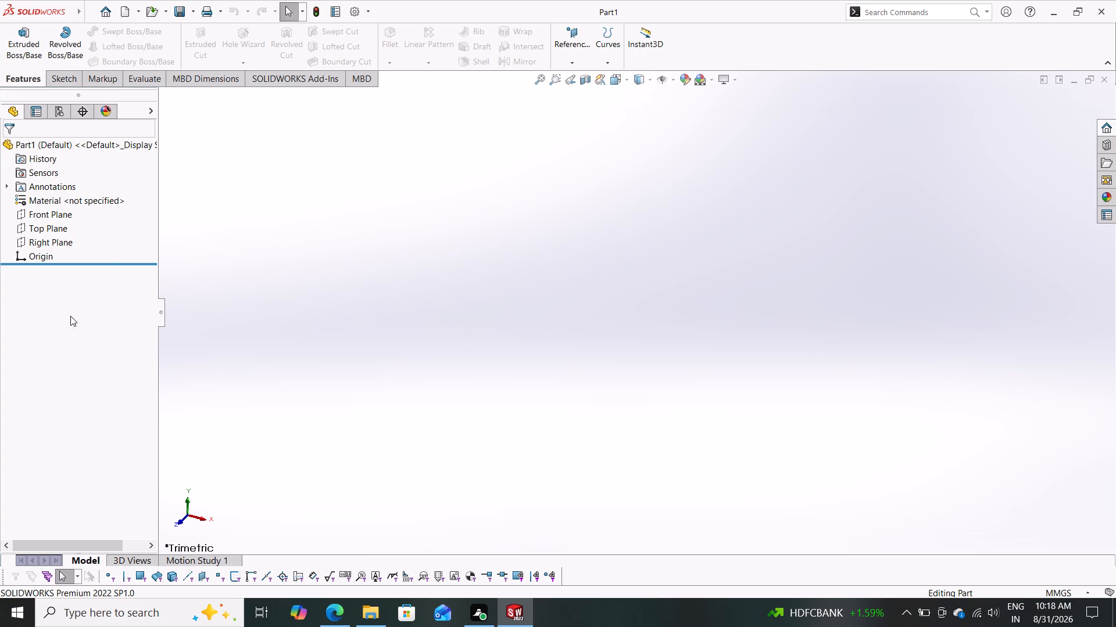
click(69, 240)
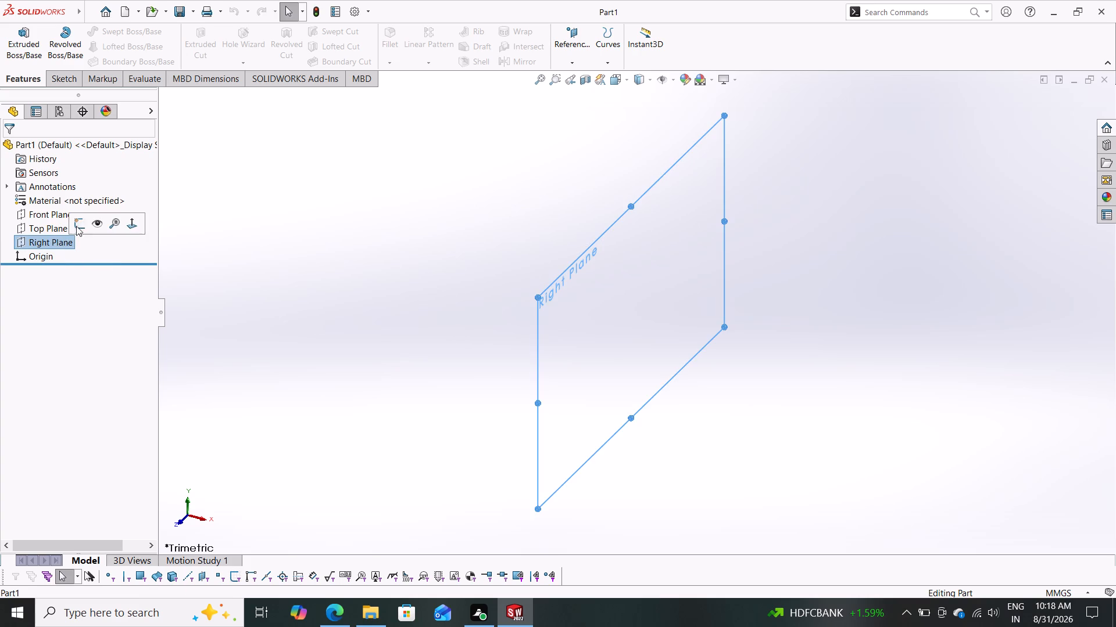
click(83, 217)
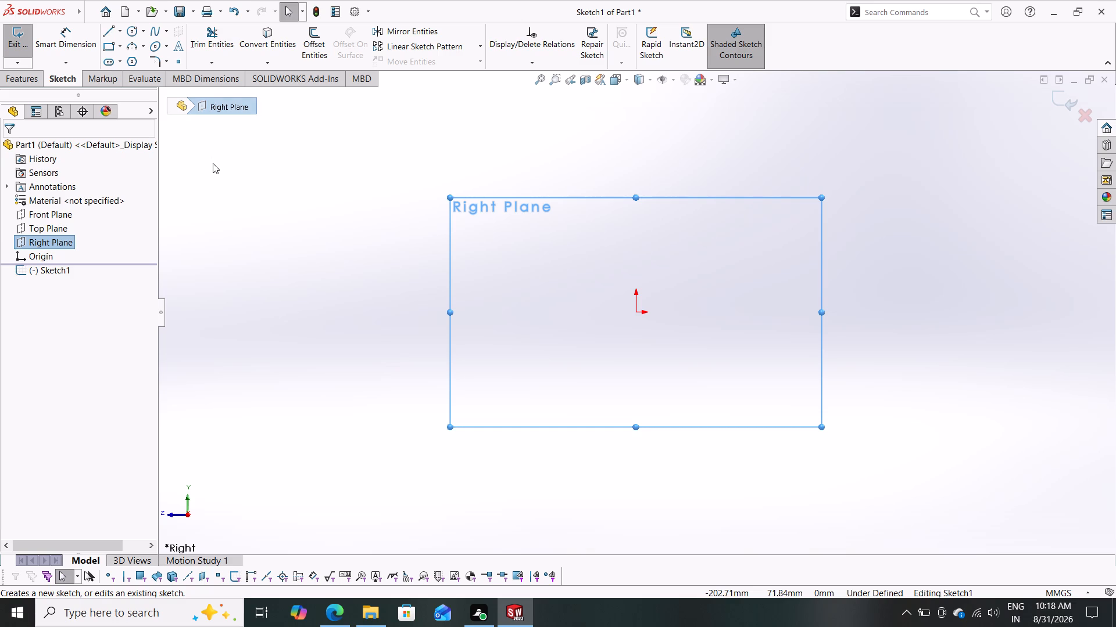
click(133, 29)
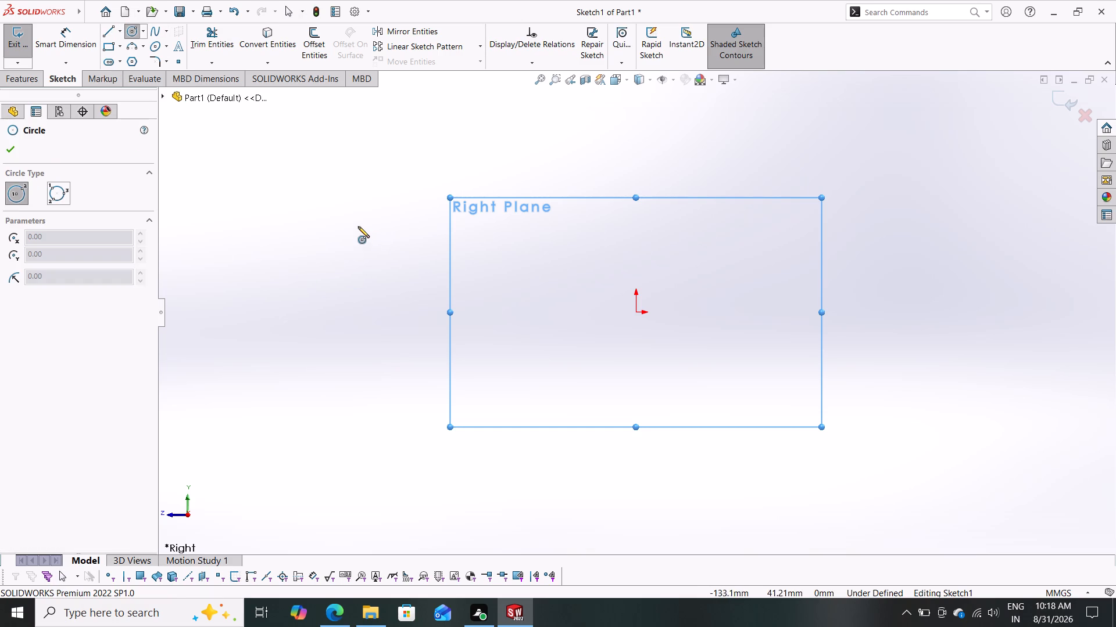
click(636, 311)
click(548, 352)
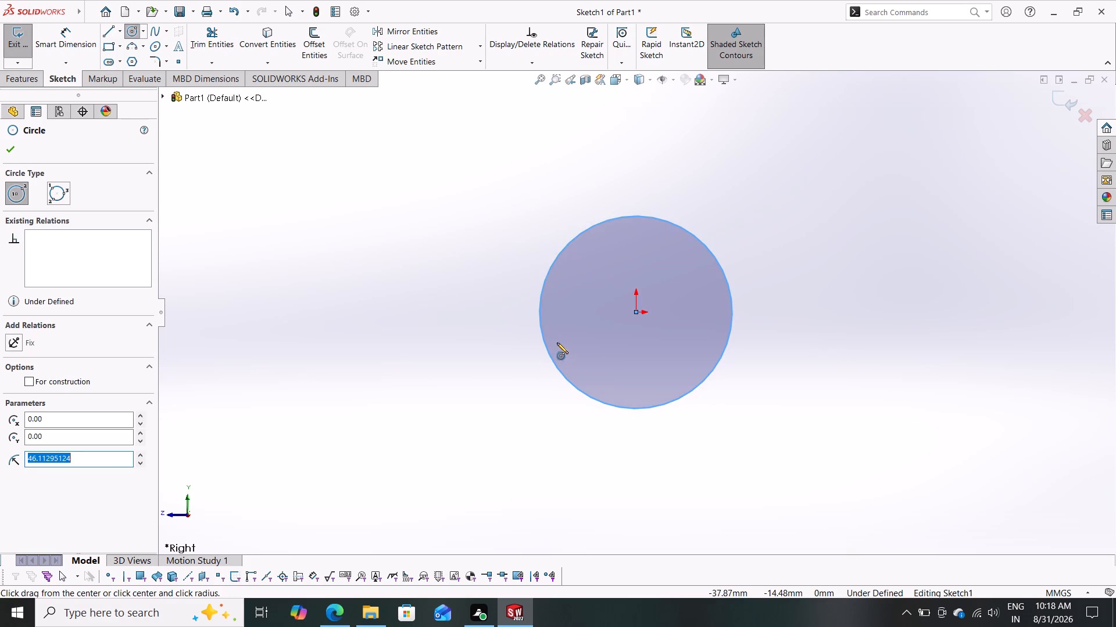
click(638, 315)
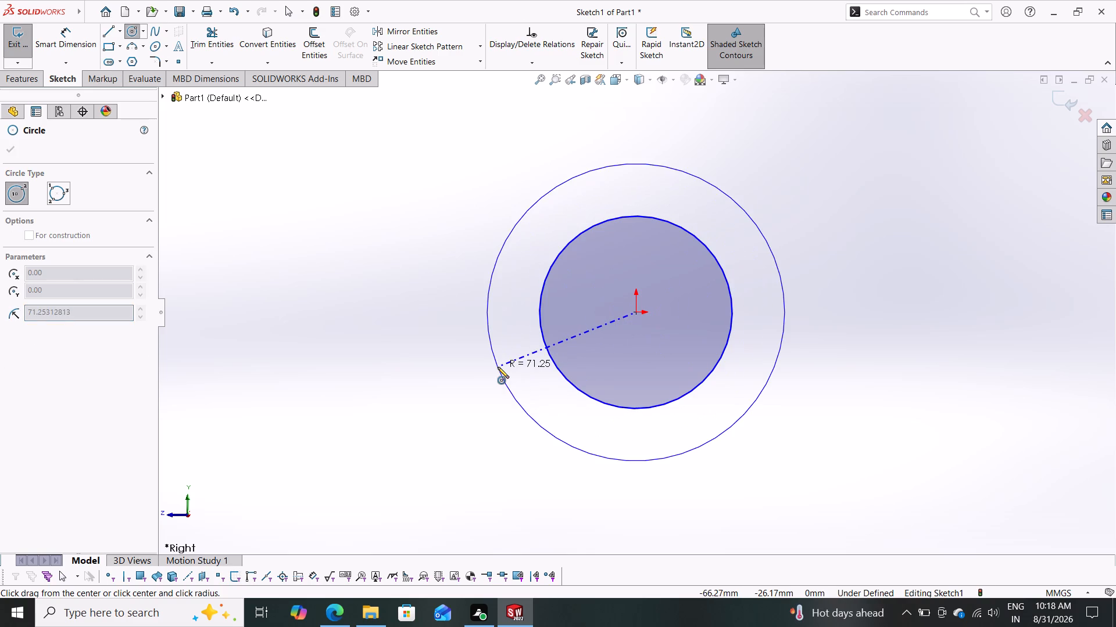
click(498, 367)
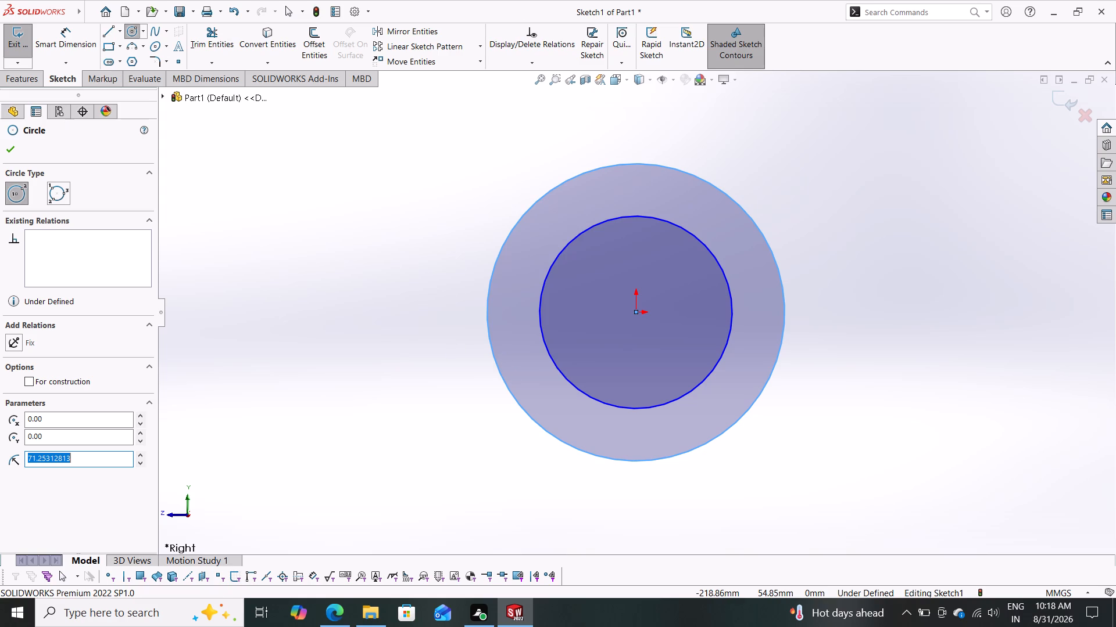
Dimension the outer circle's diameter as 54 mm and the inner circle's diameter as 28 mm.
click(73, 39)
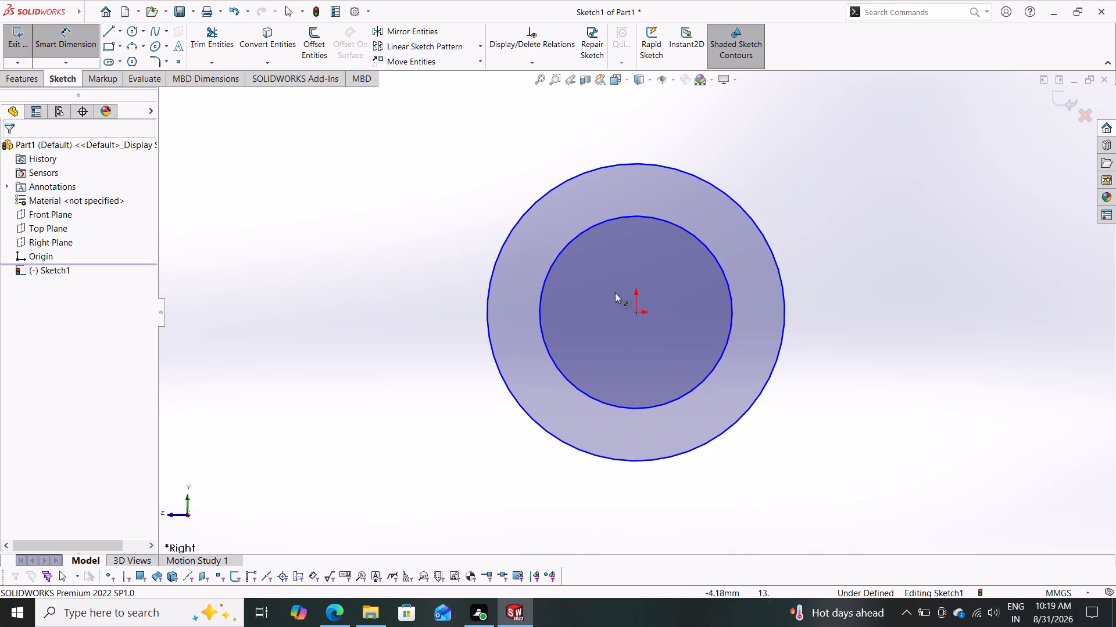
click(786, 298)
click(843, 300)
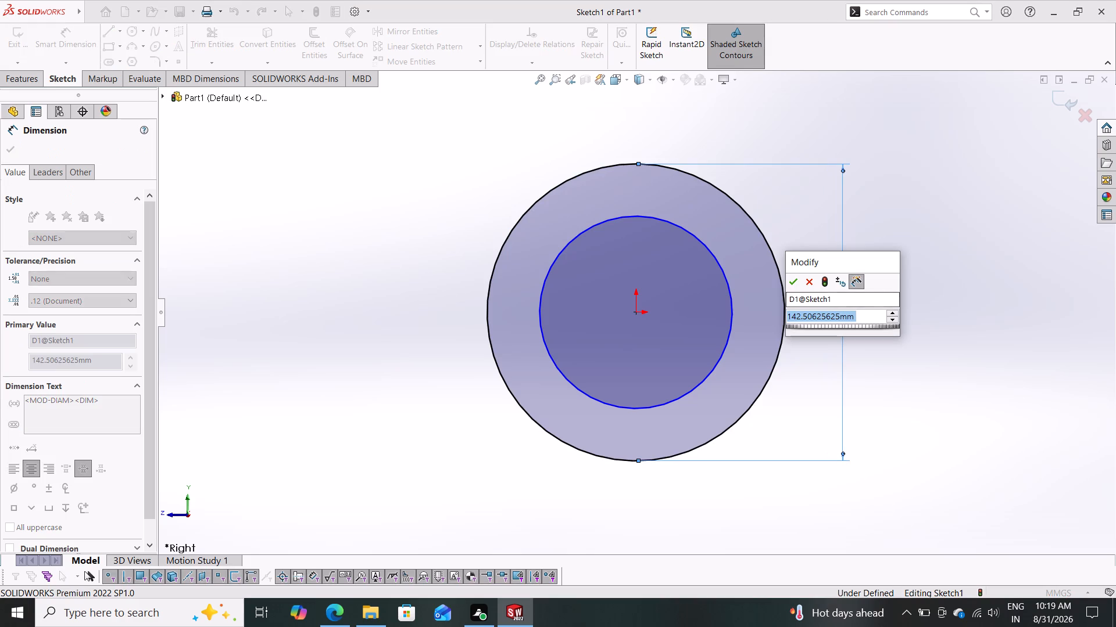
text(27+27)
key(Return)
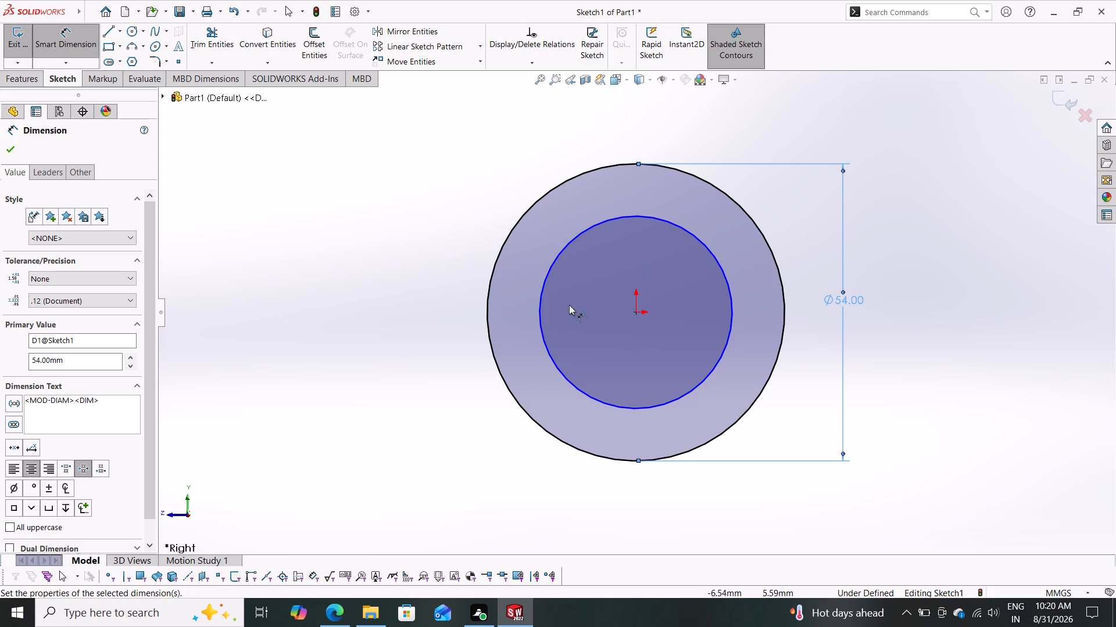
click(731, 300)
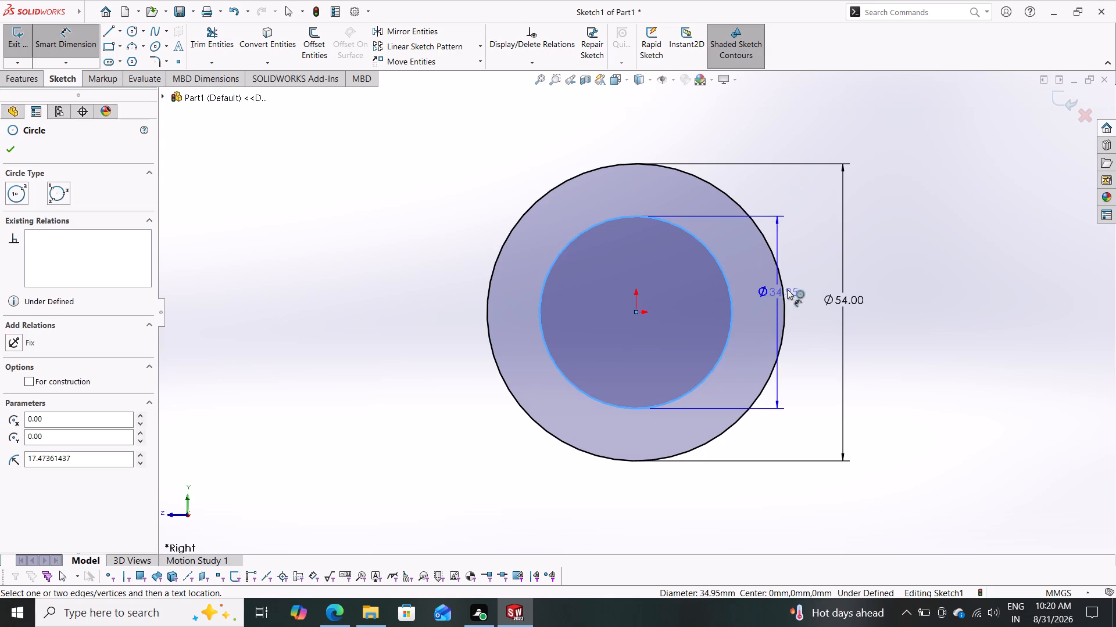
click(802, 287)
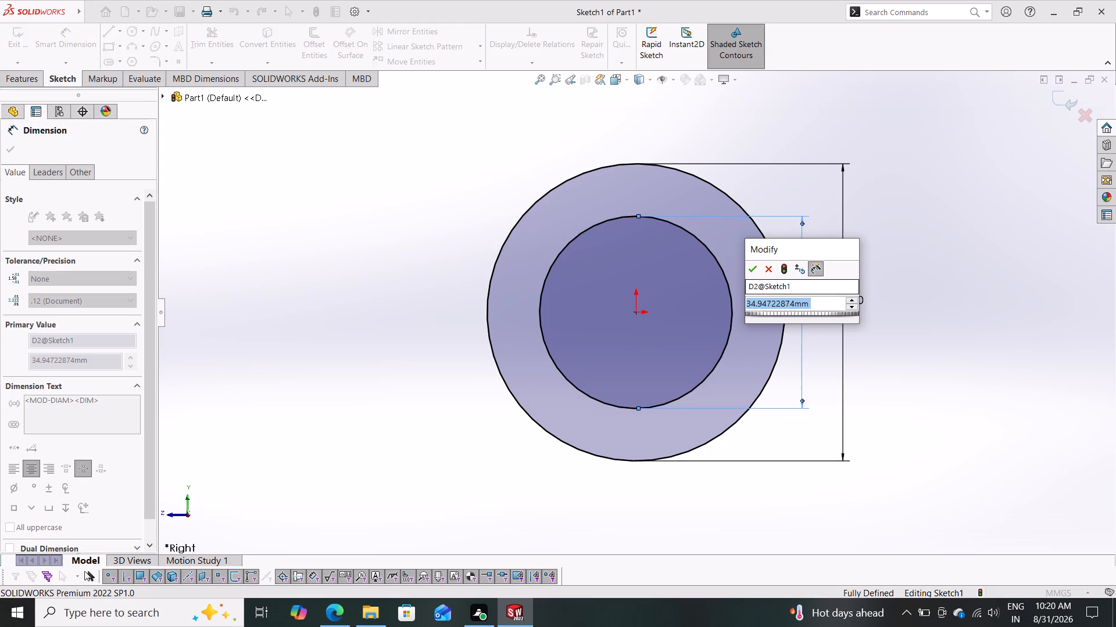
text(28)
key(Return)
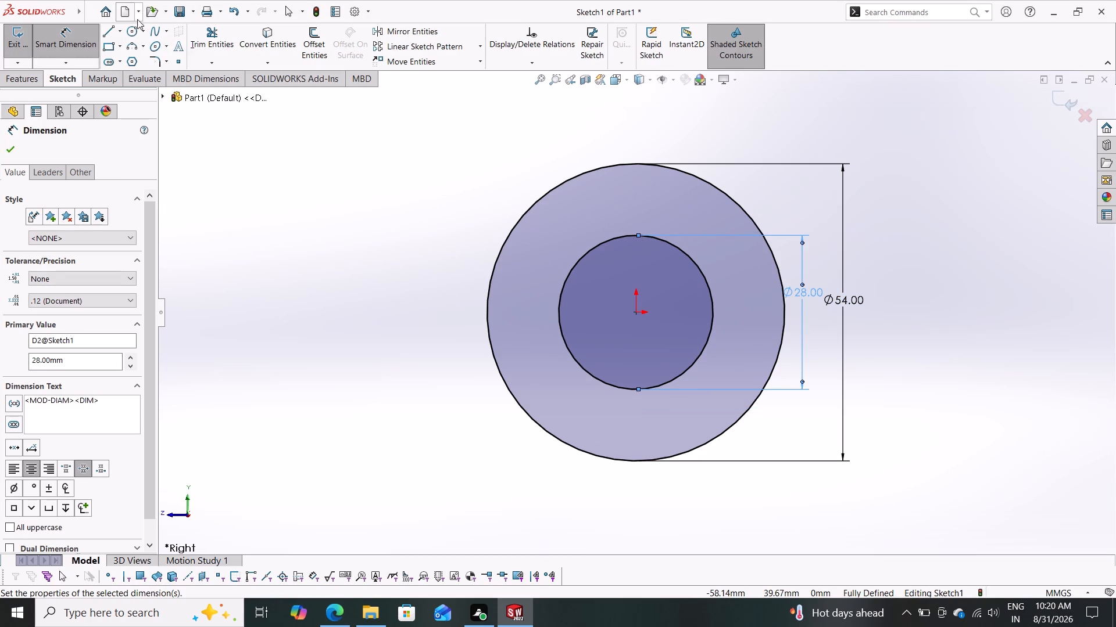
Sketch a vertical centerline about 56 mm long through the origin, extending below the outer circle.
click(120, 31)
click(124, 58)
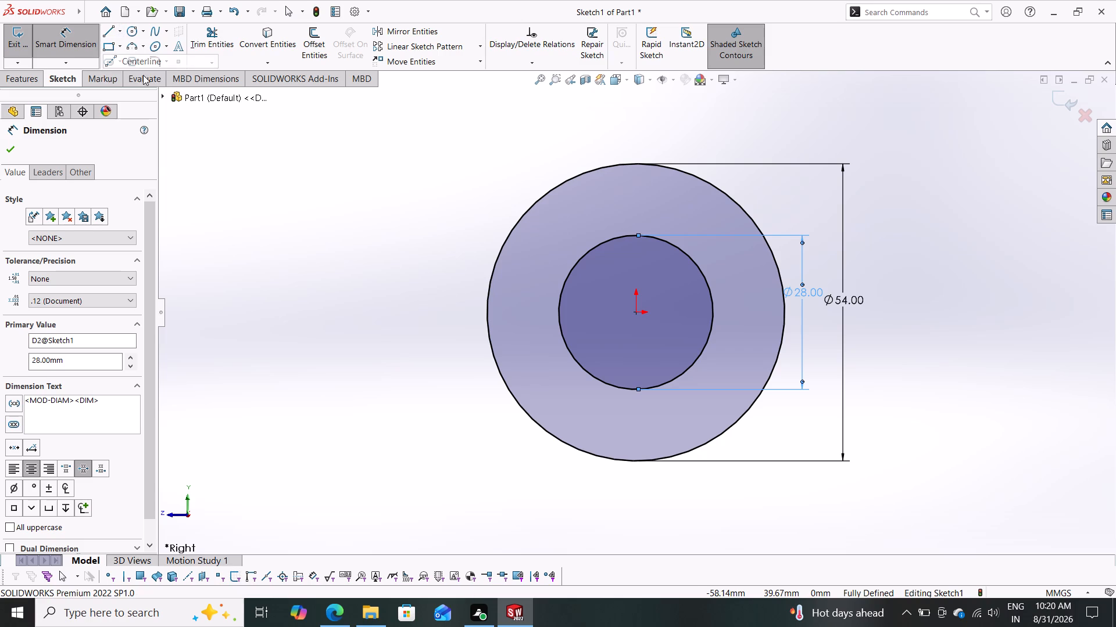
click(636, 502)
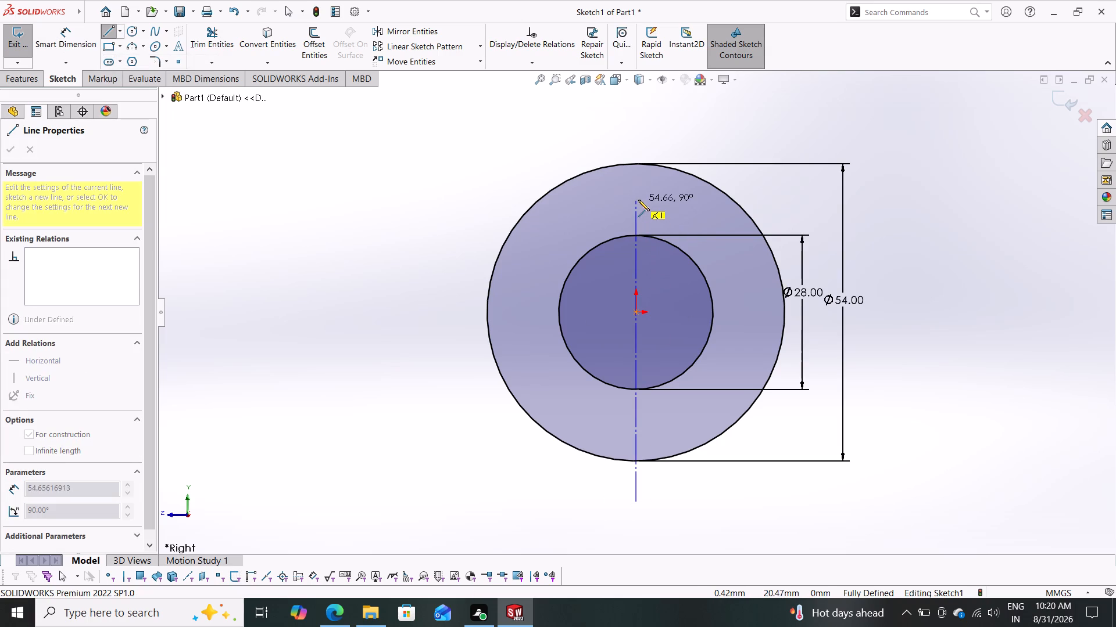
click(639, 193)
key(Escape)
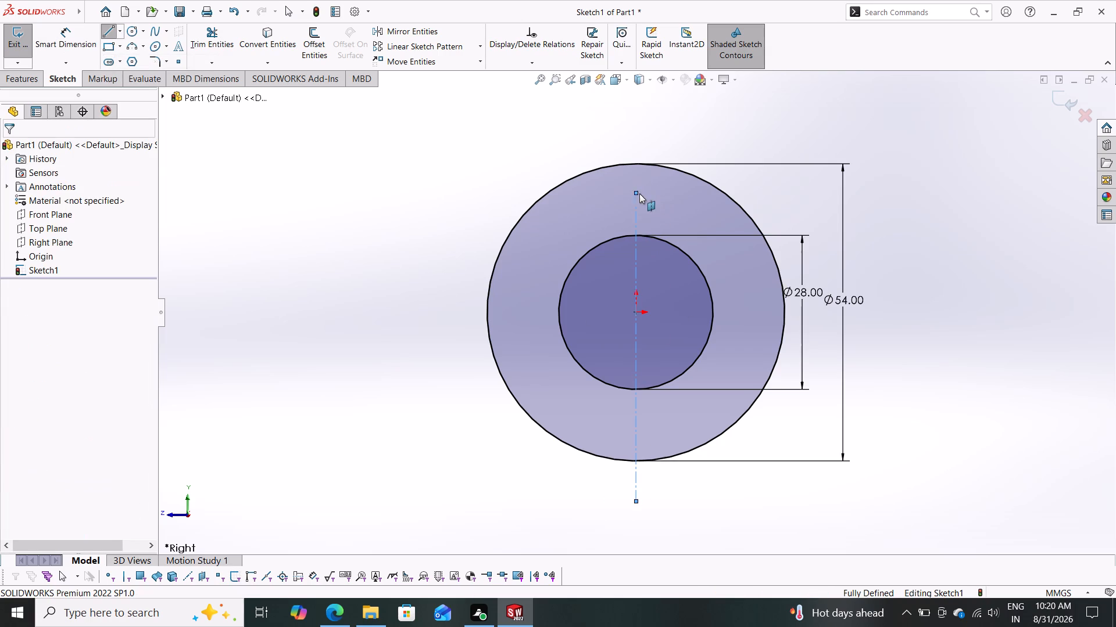
Dimension the vertical centerline between its two endpoints with a length of 68 mm.
click(74, 33)
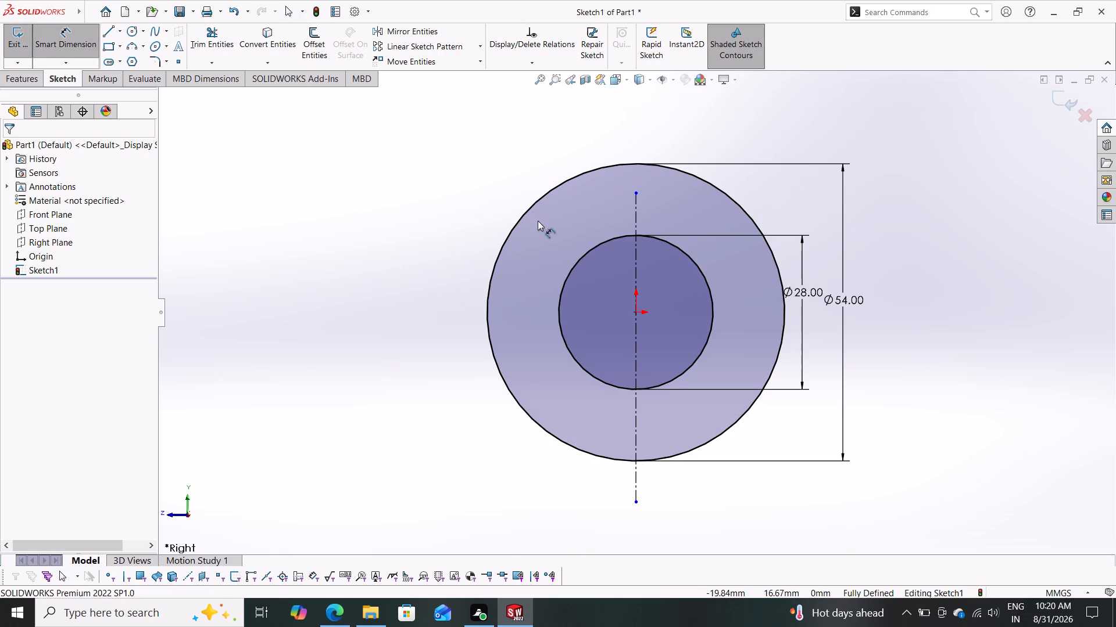
click(639, 193)
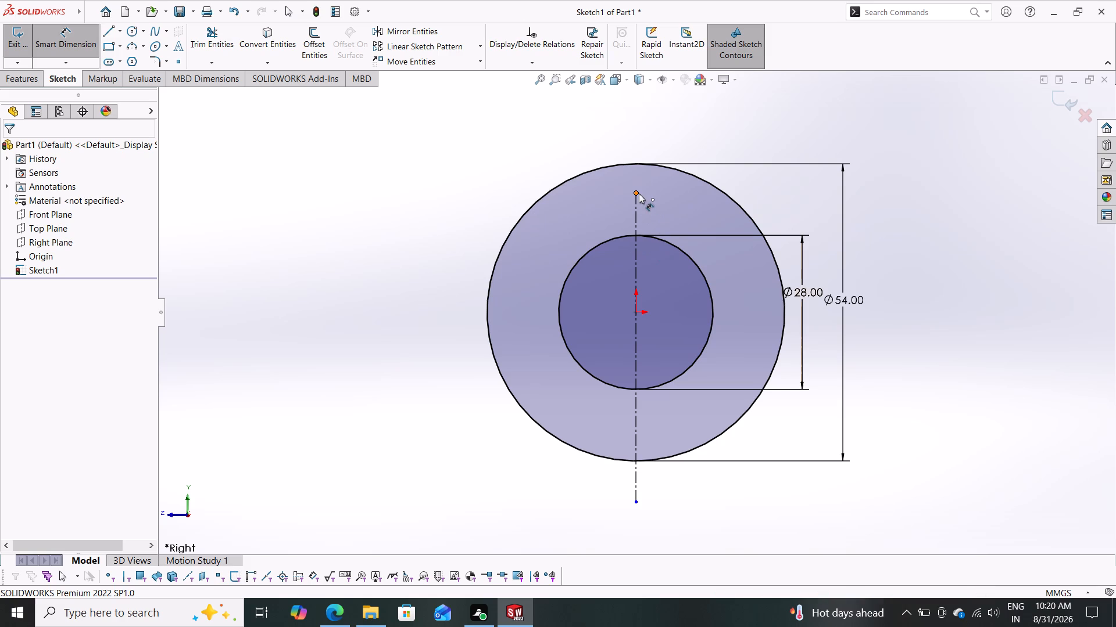
click(638, 502)
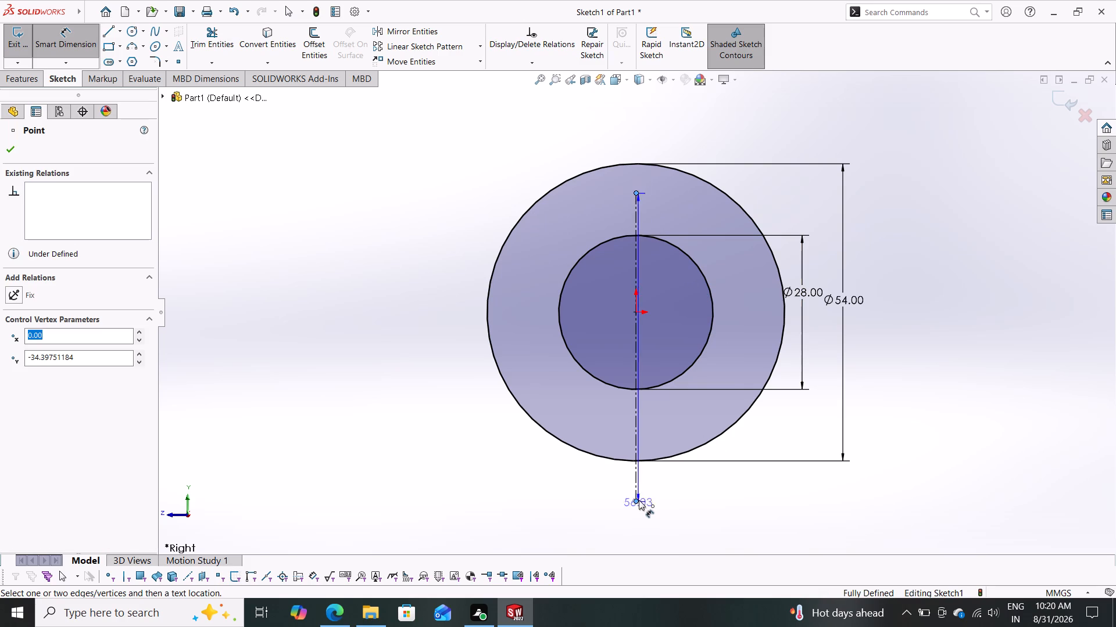
click(936, 338)
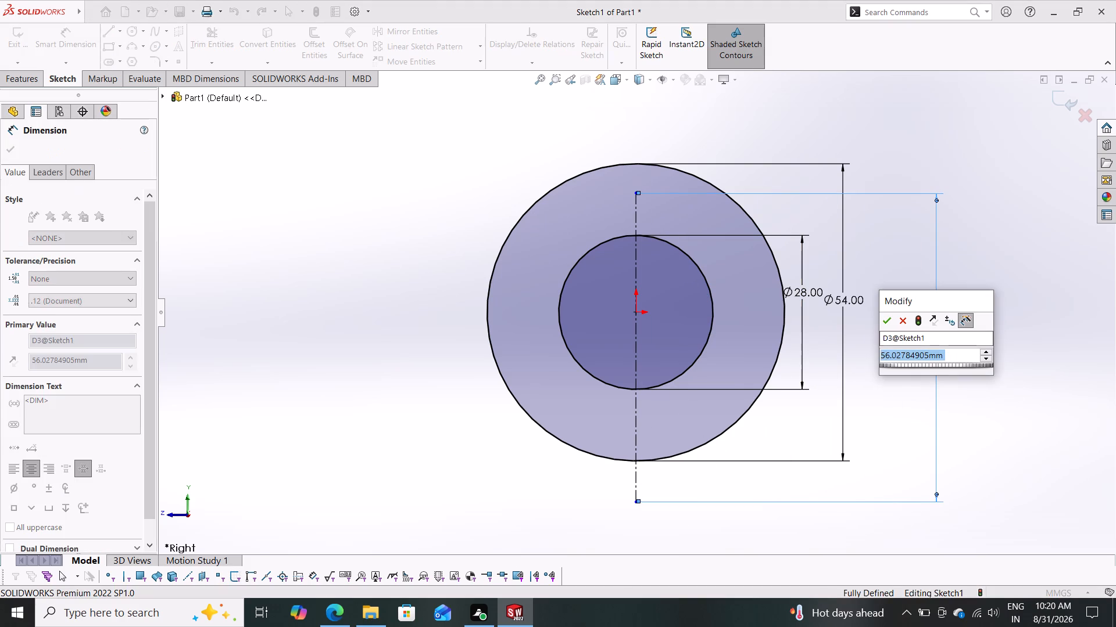
text(68)
key(Return)
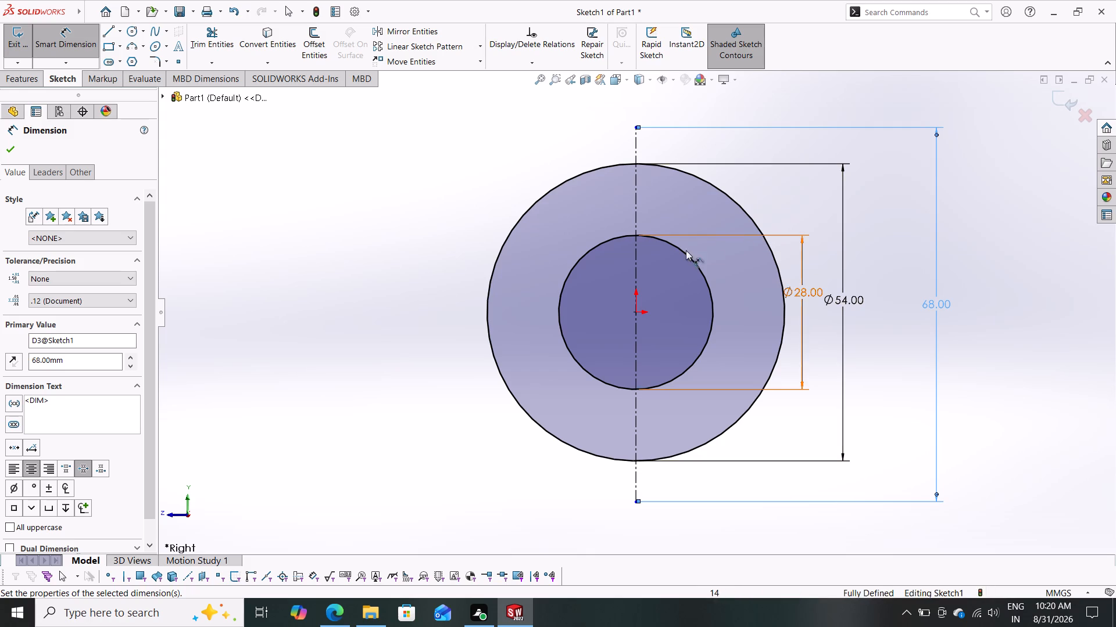
Dimension the distance from the origin to the centerline's upper endpoint as 68/2, giving 34 mm.
click(638, 311)
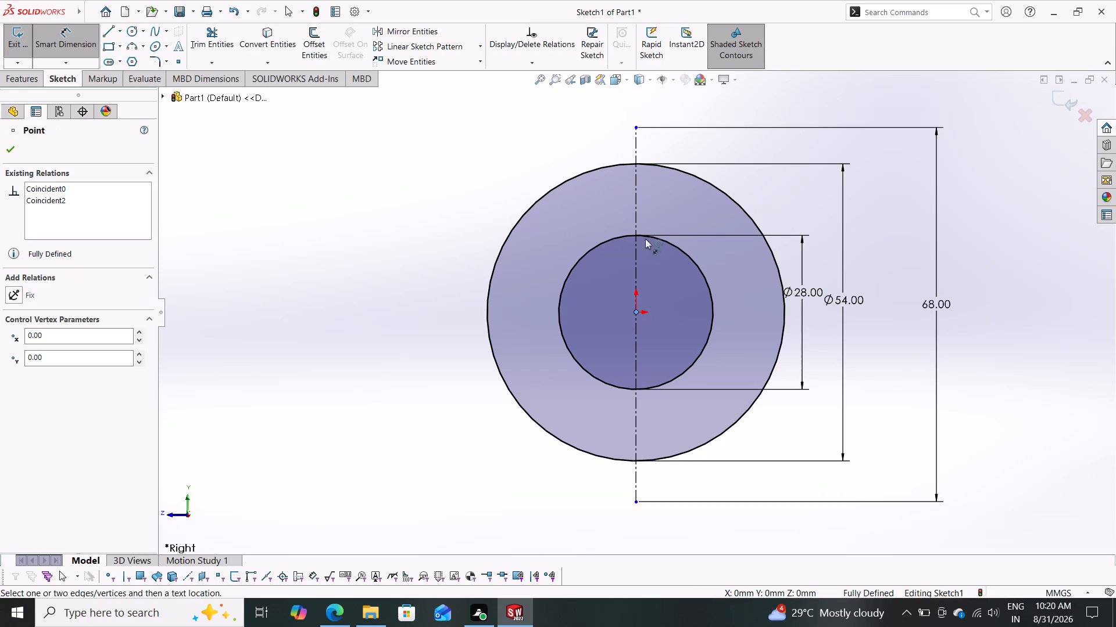
click(636, 125)
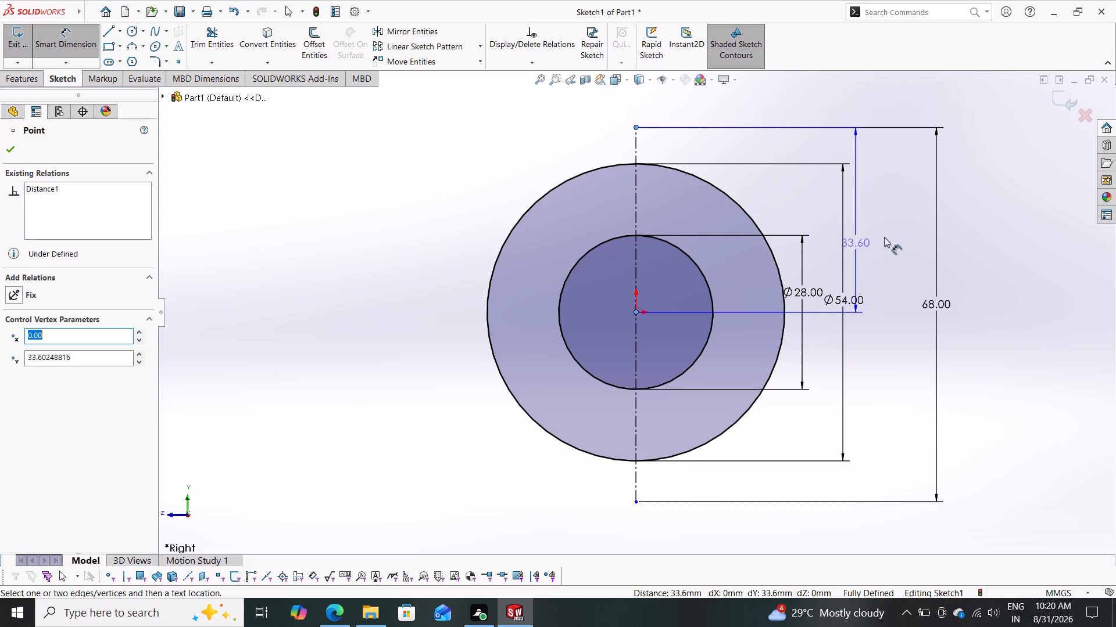
click(898, 233)
text(68/2)
key(Return)
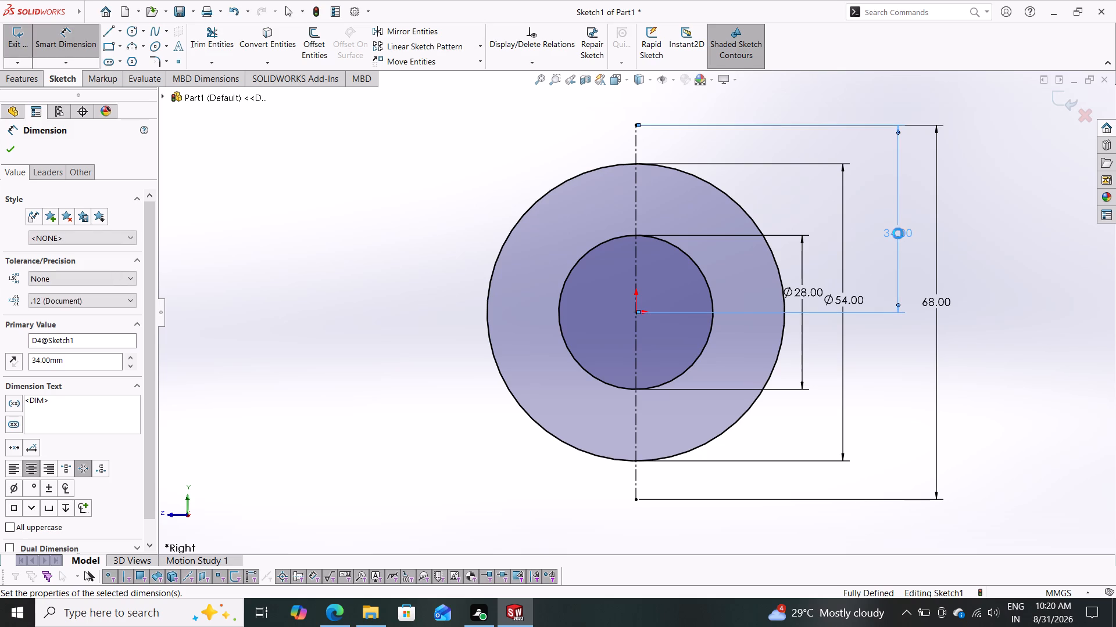
key(Escape)
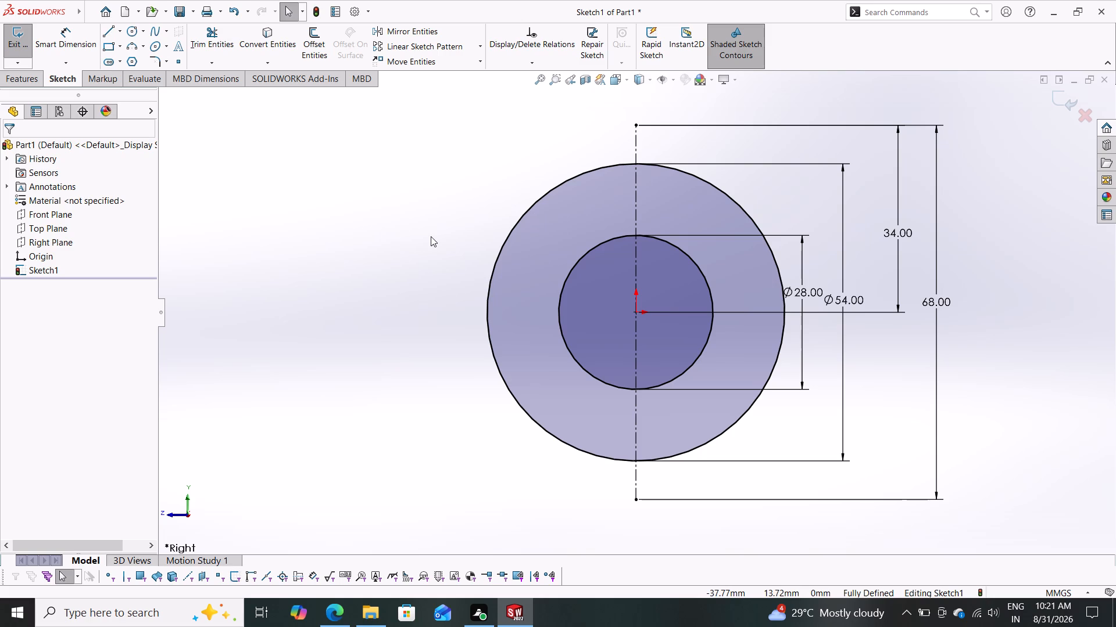
Sketch two equal circles of about 4.9 mm radius, one centred on each endpoint of the centerline.
click(126, 35)
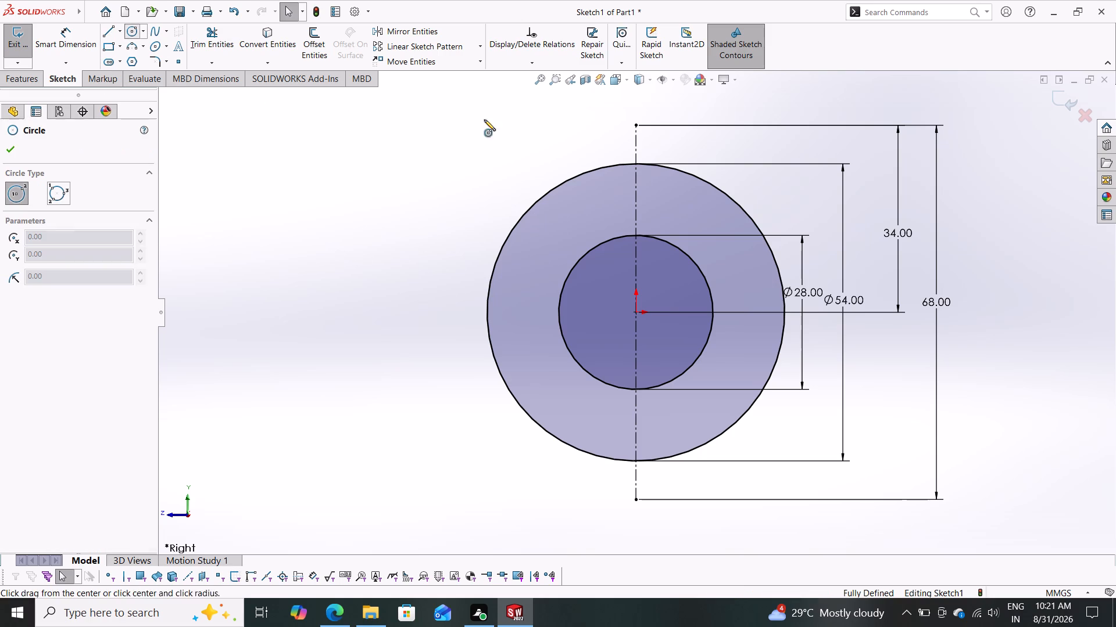
click(635, 124)
click(611, 137)
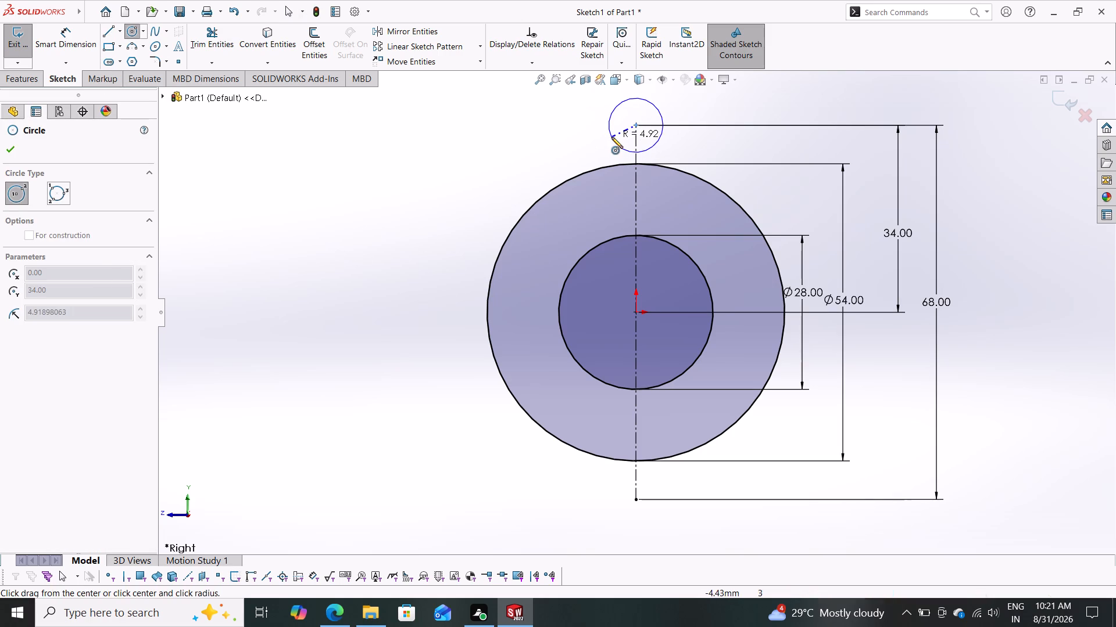
click(638, 500)
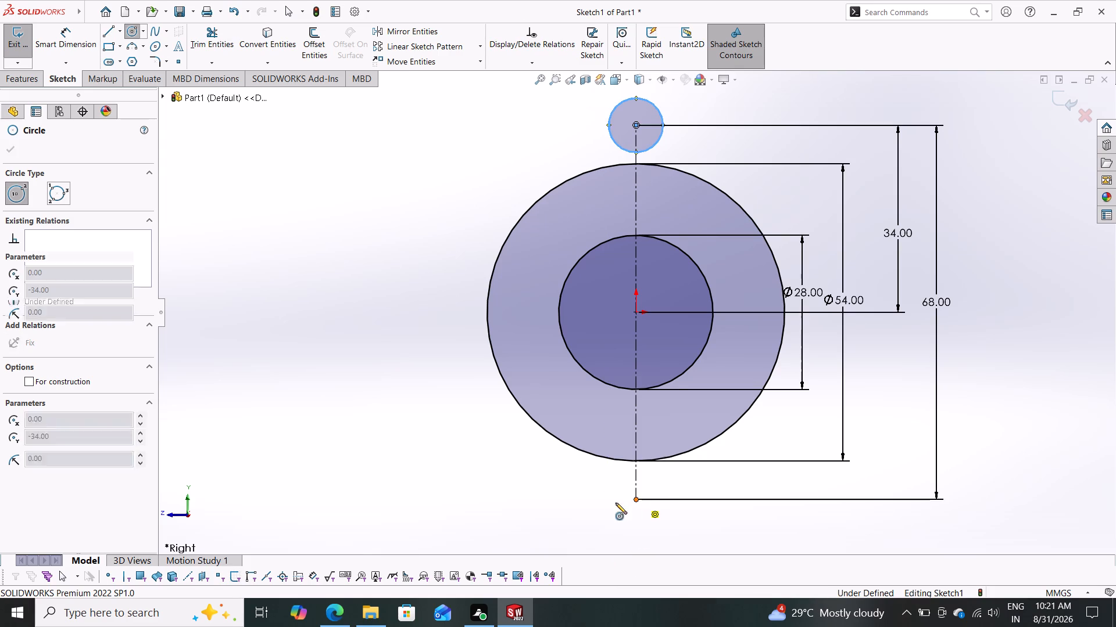
click(609, 505)
Dimension the diameter of the circle at the centerline's upper endpoint as 30 mm.
click(58, 48)
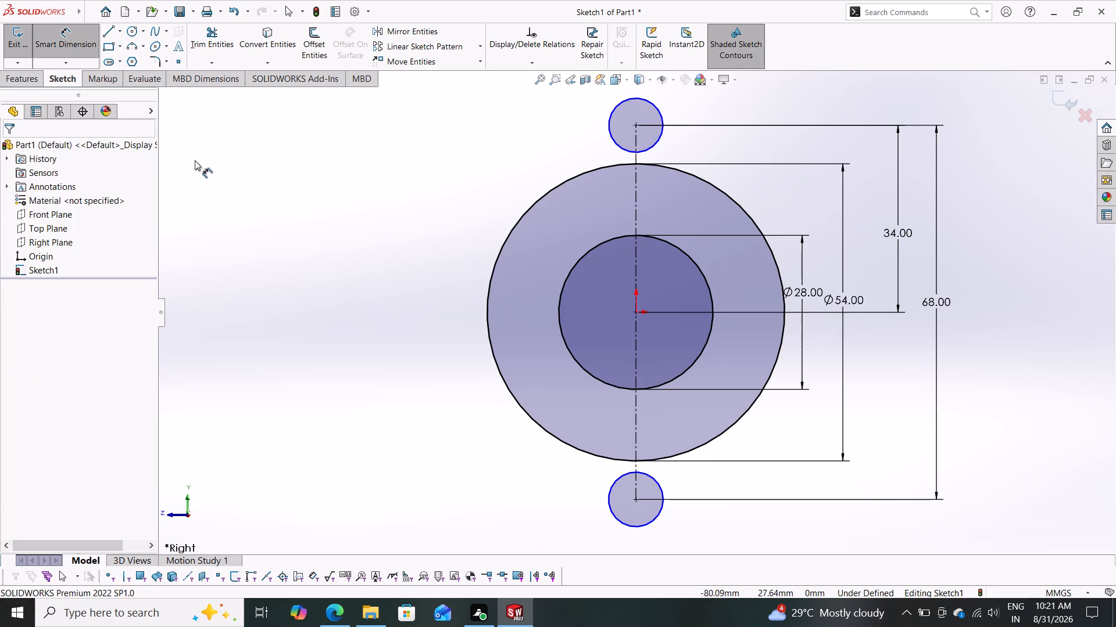
click(657, 106)
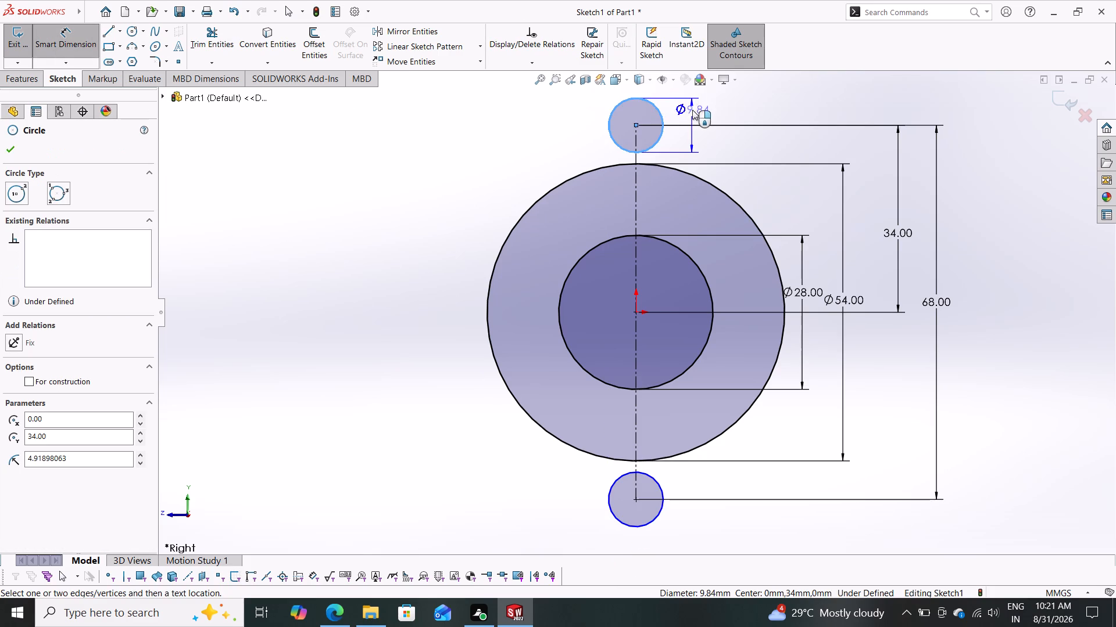
click(700, 128)
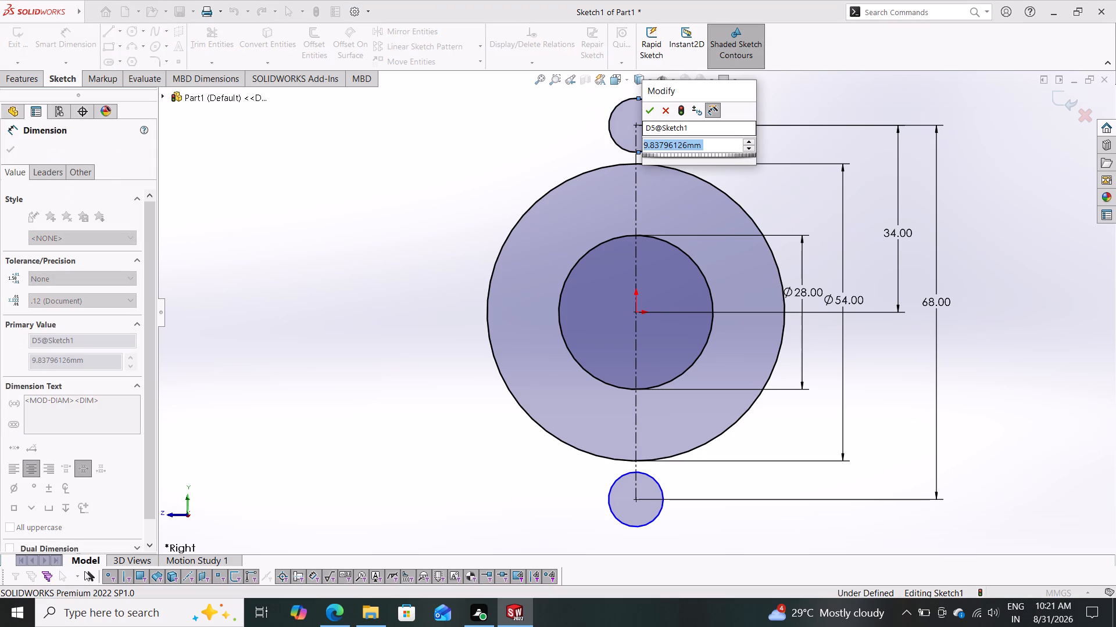
text(15+15)
key(Return)
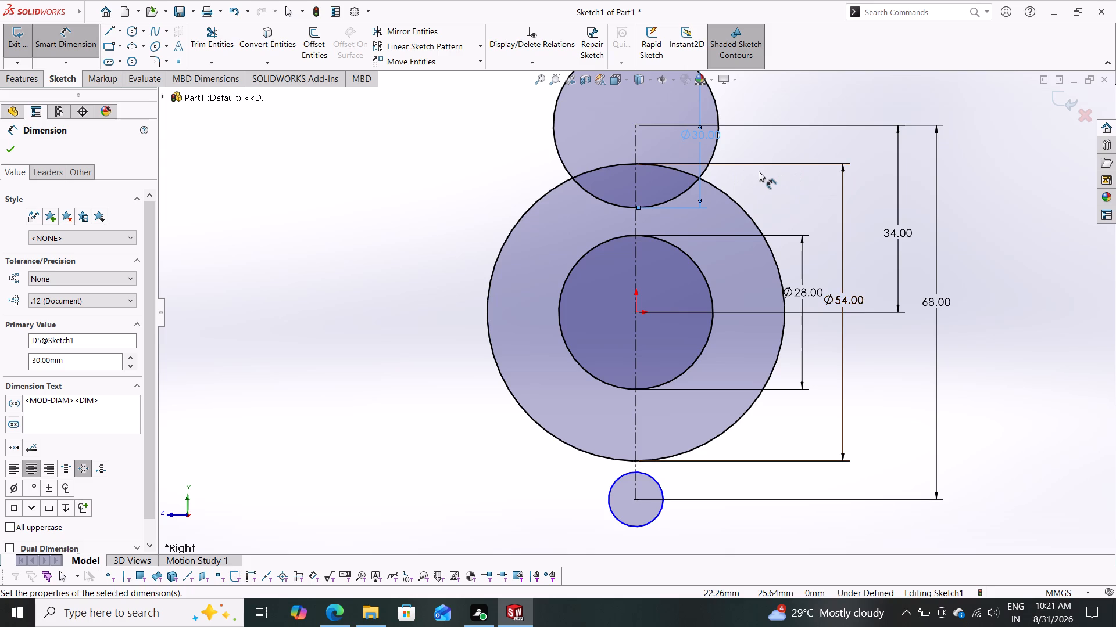
Sketch a smaller circle of about 5.6 mm radius concentric with the 30 mm circle at the centerline's upper endpoint.
click(130, 26)
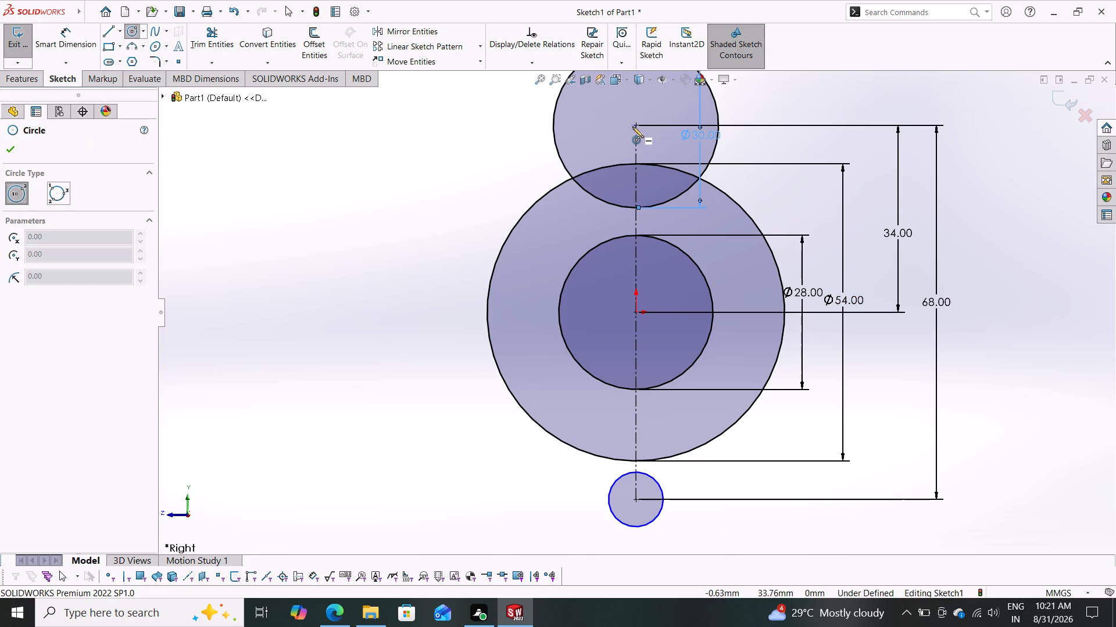
click(635, 125)
click(607, 137)
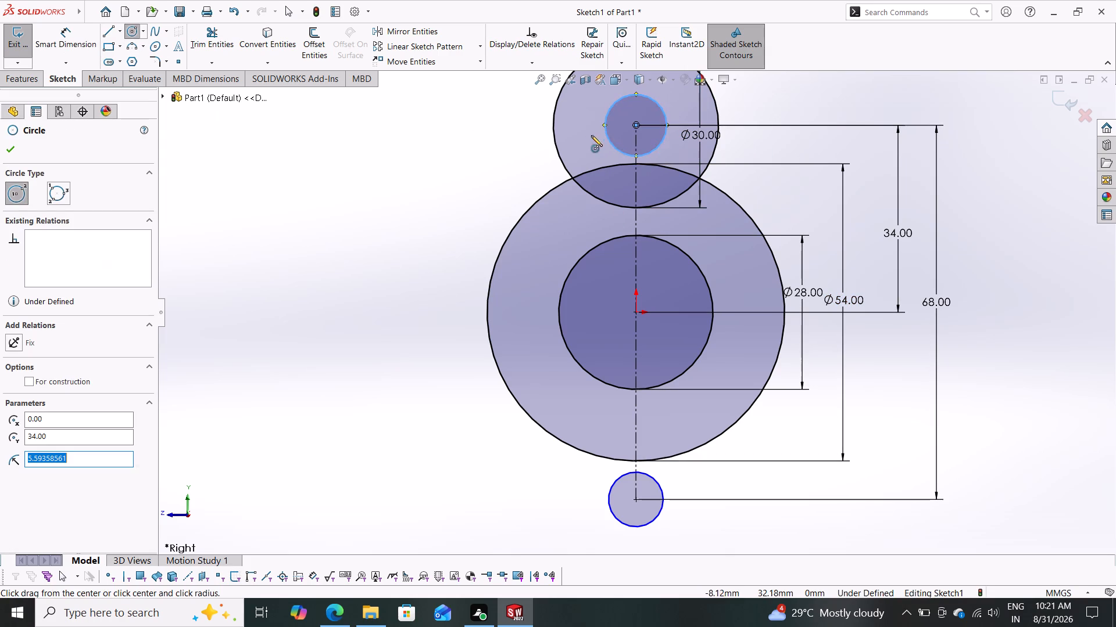
Dimension the diameter of the small inner circle at the centerline's upper endpoint as 7 mm.
click(74, 36)
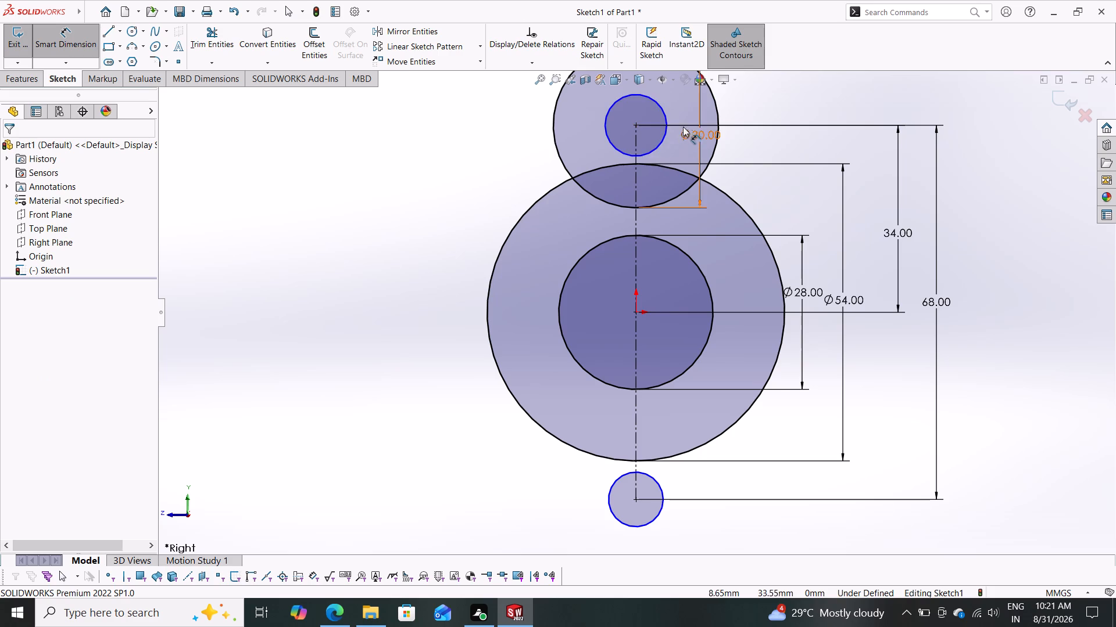
click(664, 114)
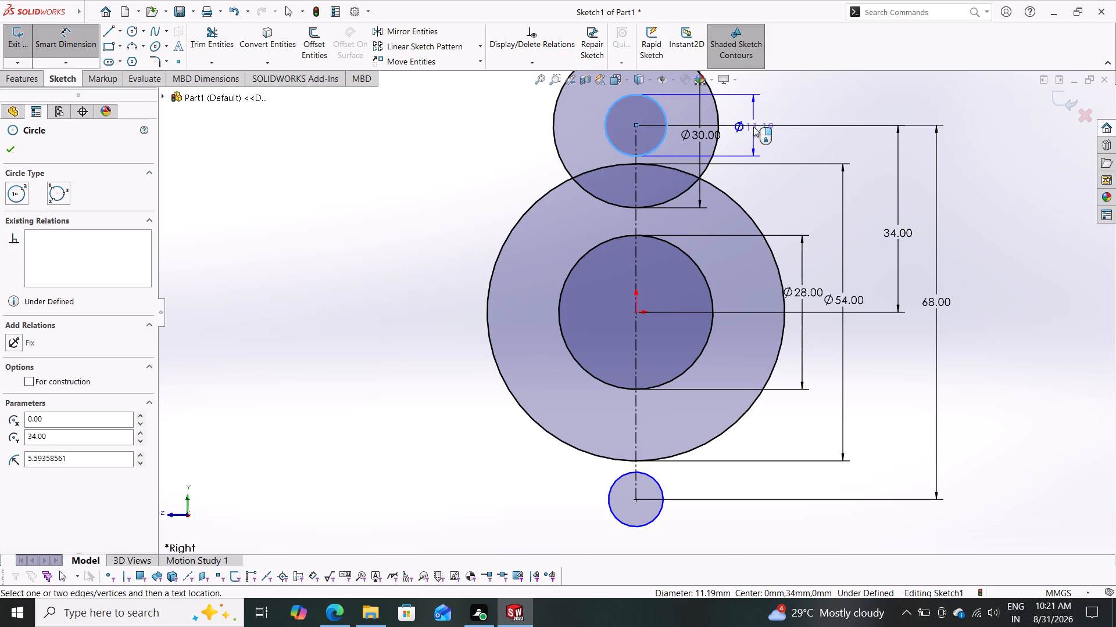
click(753, 127)
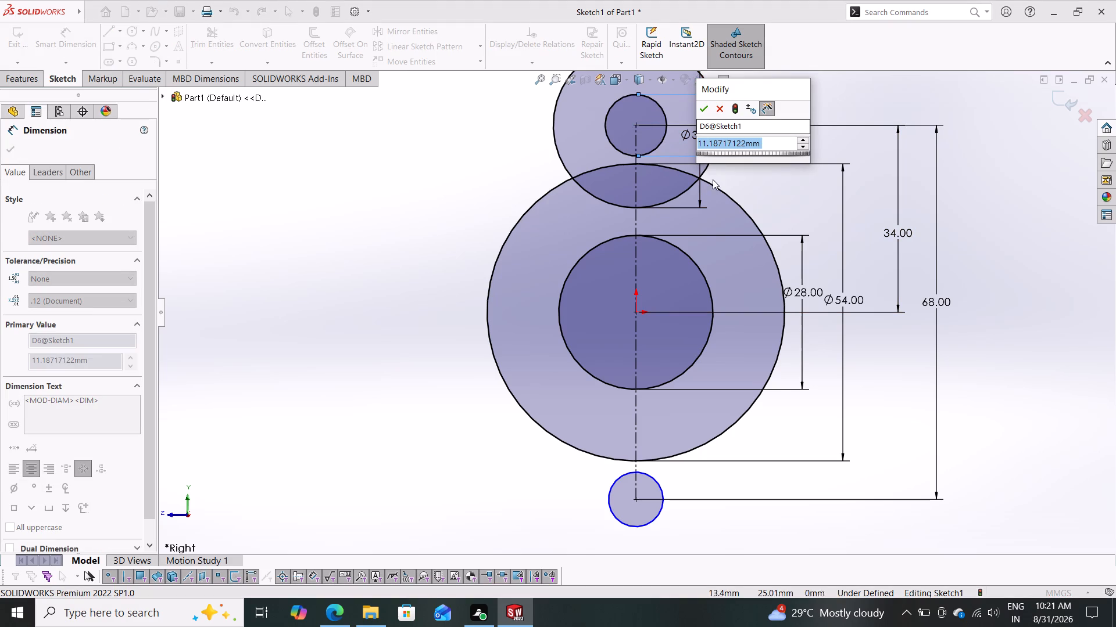
key(7)
key(Return)
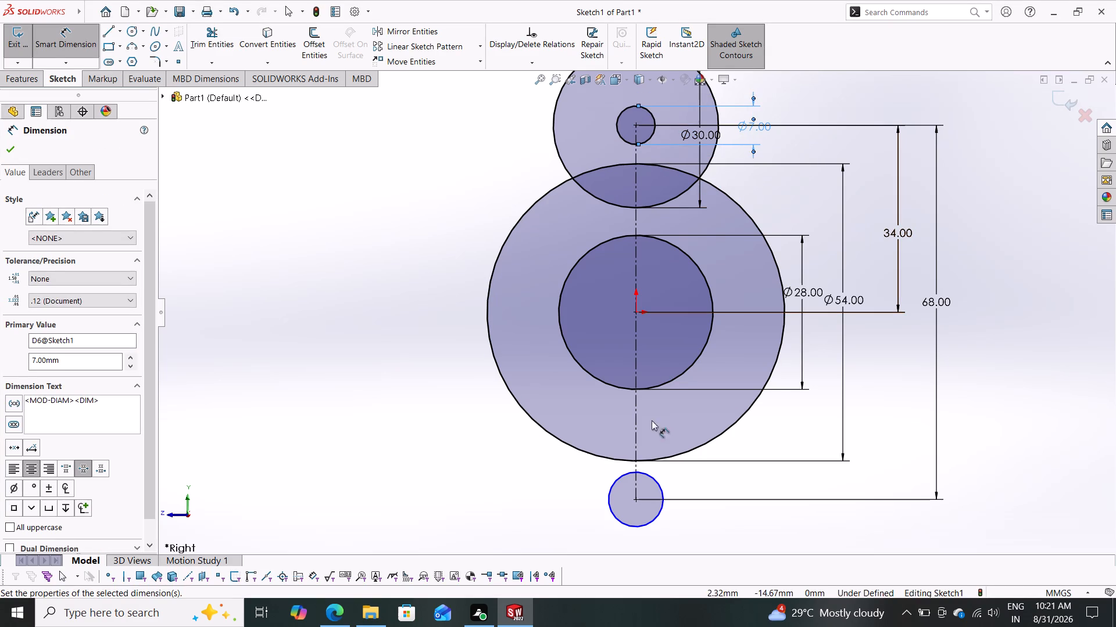
Dimension the diameter of the circle at the centerline's lower endpoint as 30 mm.
click(660, 484)
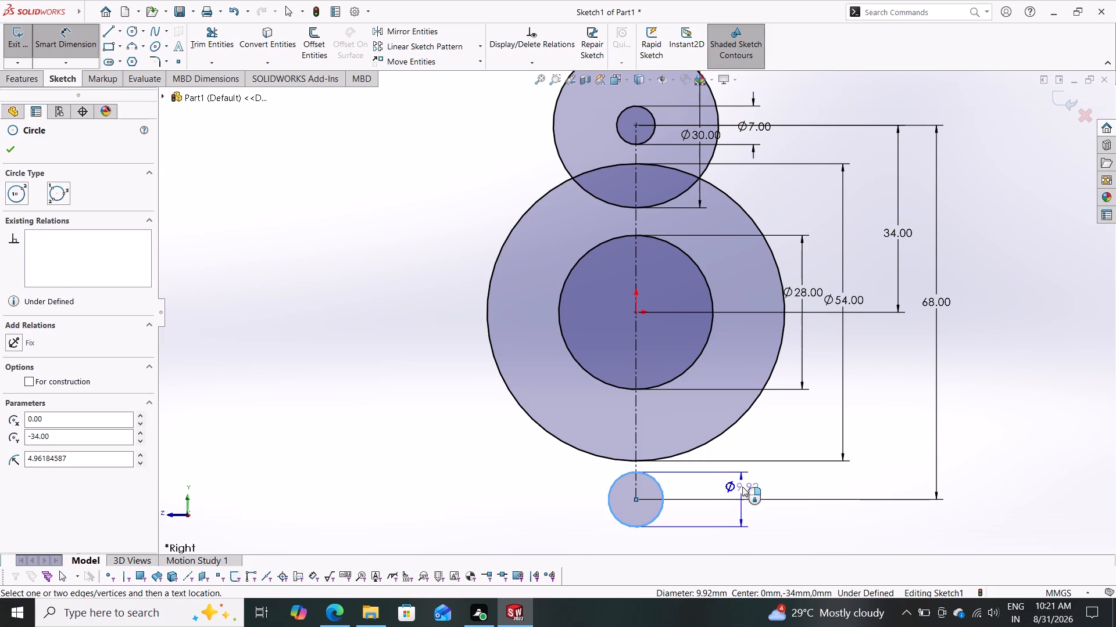
click(742, 487)
text(30)
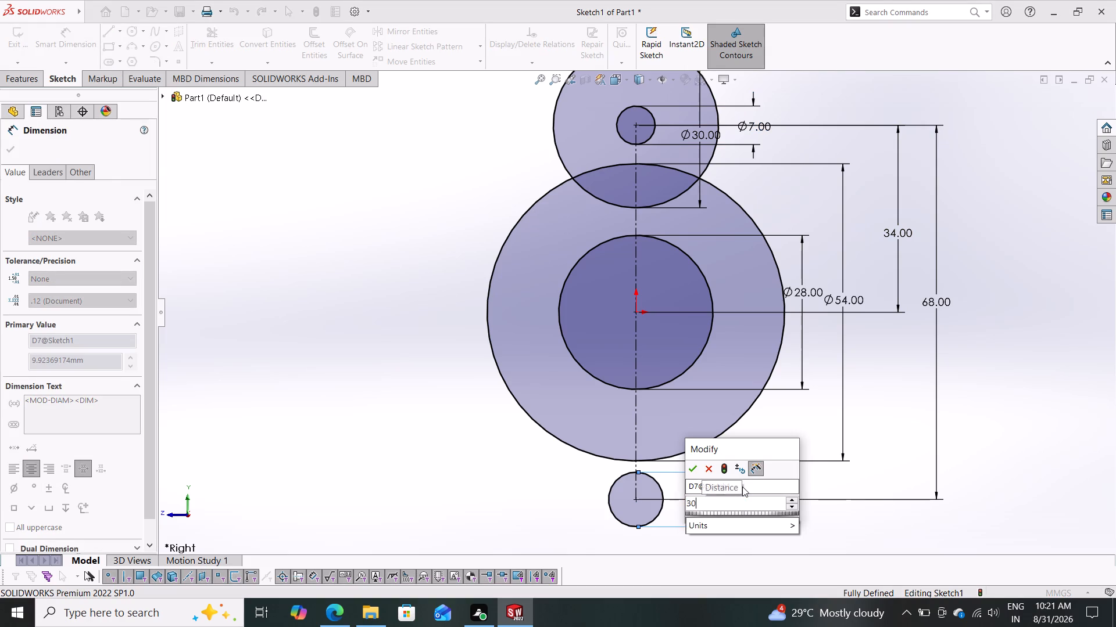
key(Return)
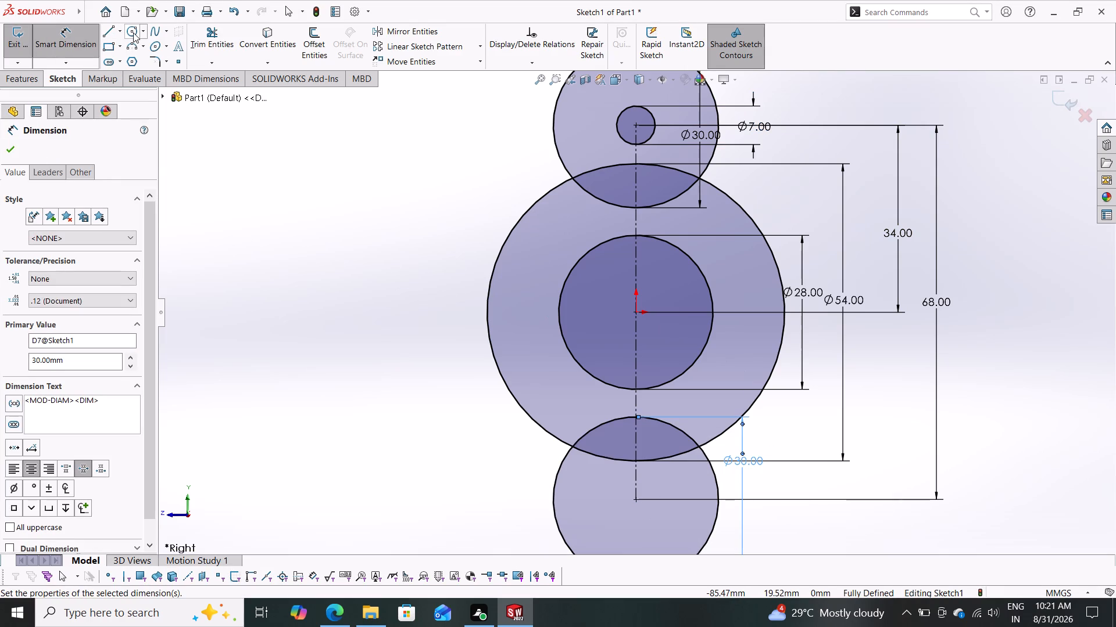
Sketch a smaller circle of about 4.6 mm radius concentric with the 30 mm circle at the centerline's lower endpoint.
click(133, 33)
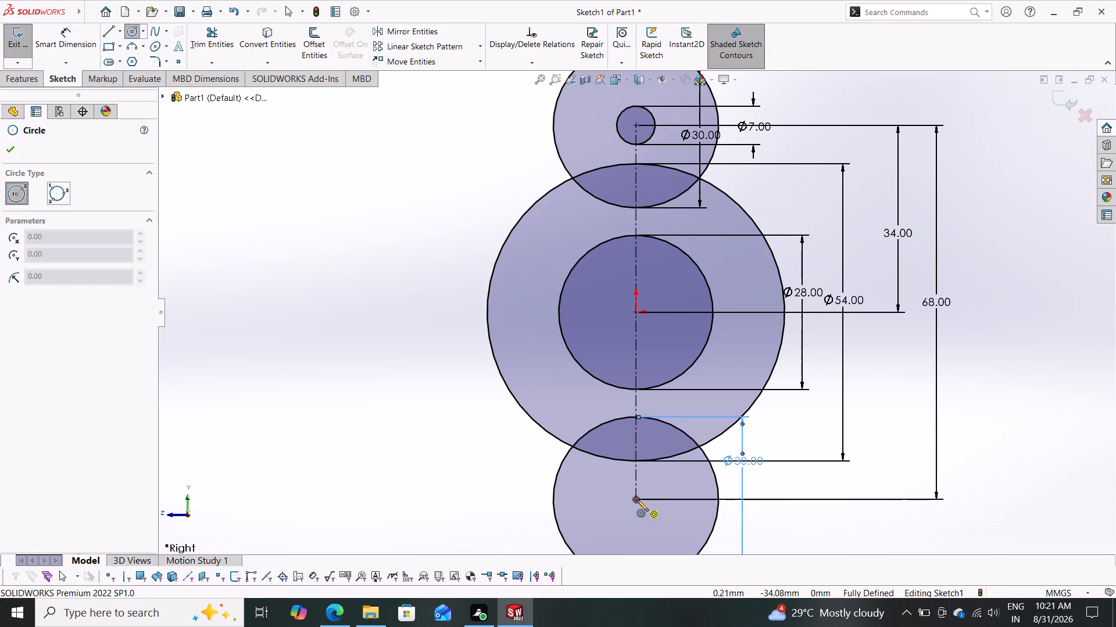
click(637, 500)
click(619, 518)
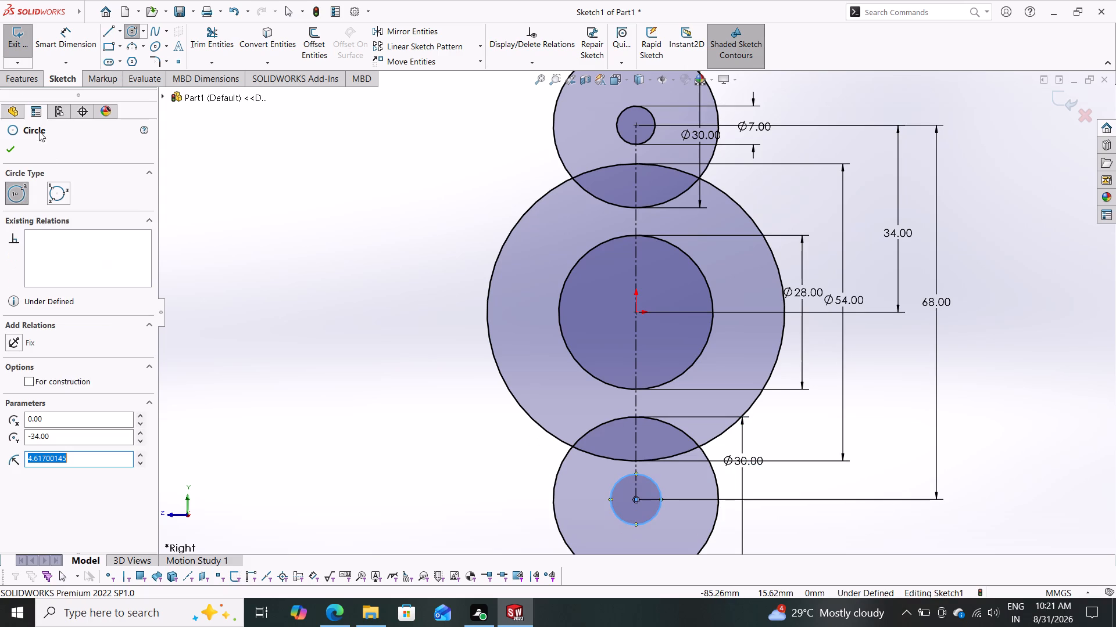
Dimension the diameter of the small inner circle at the centerline's lower endpoint as 7 mm.
click(65, 52)
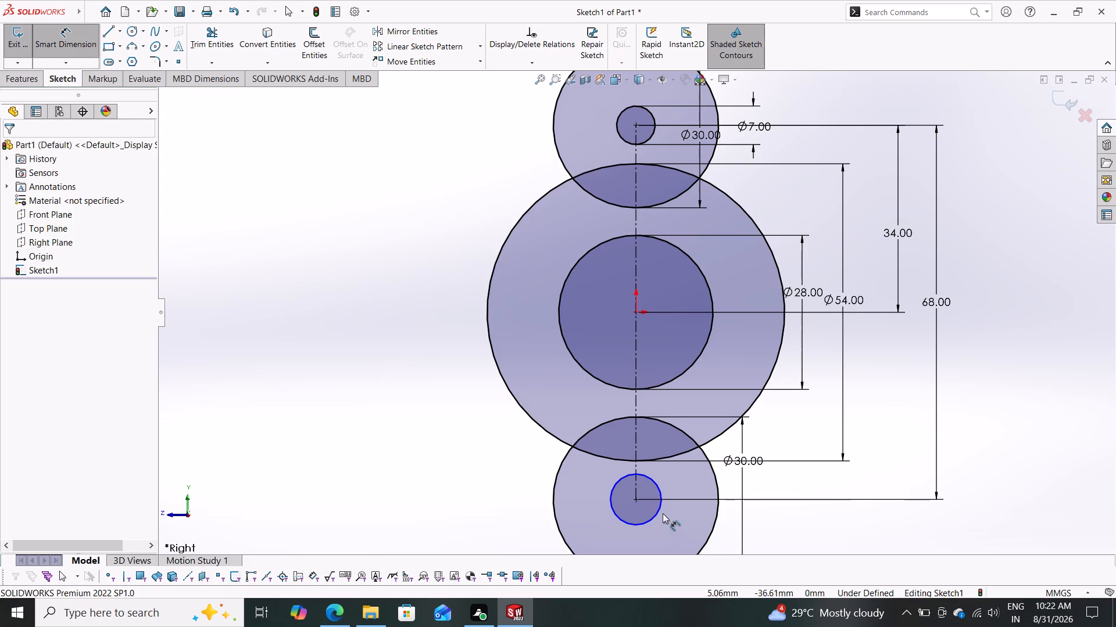
click(613, 499)
click(489, 490)
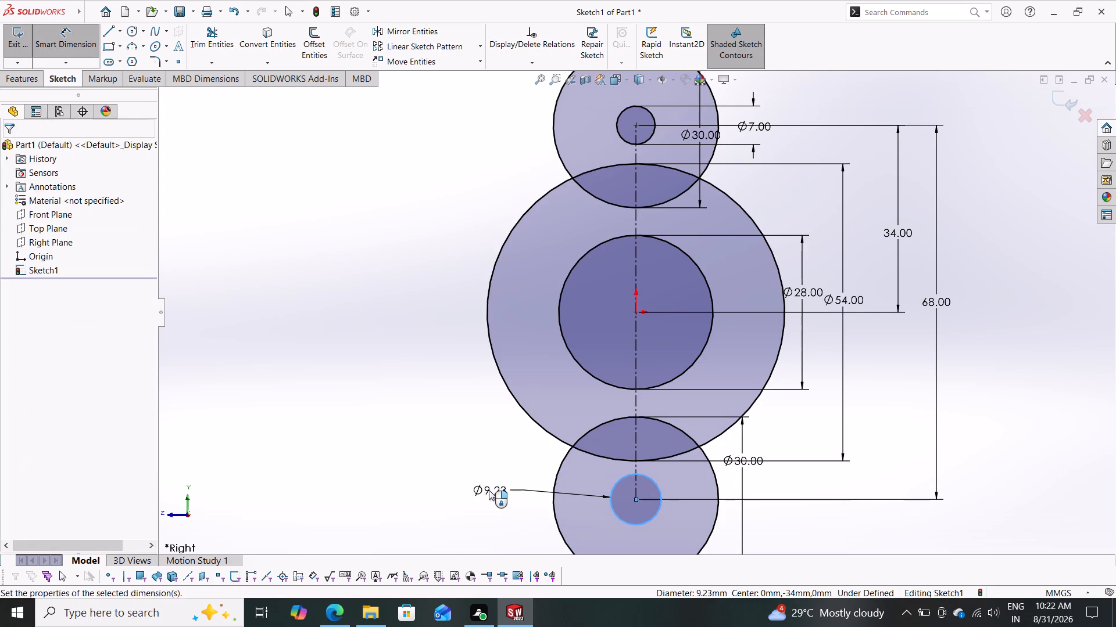
key(7)
key(Return)
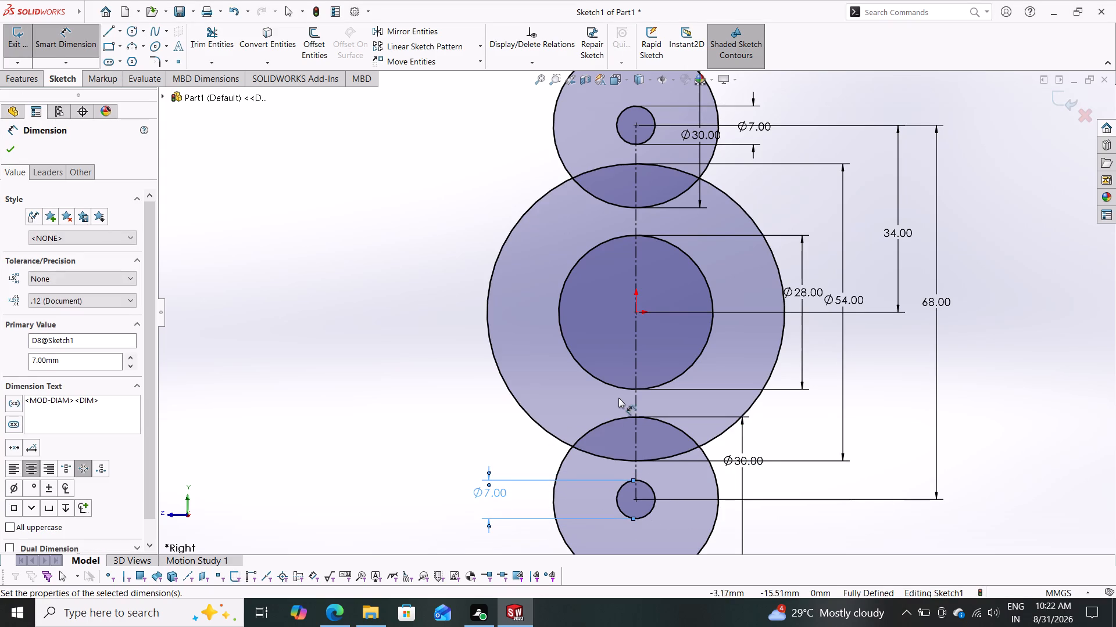
key(Escape)
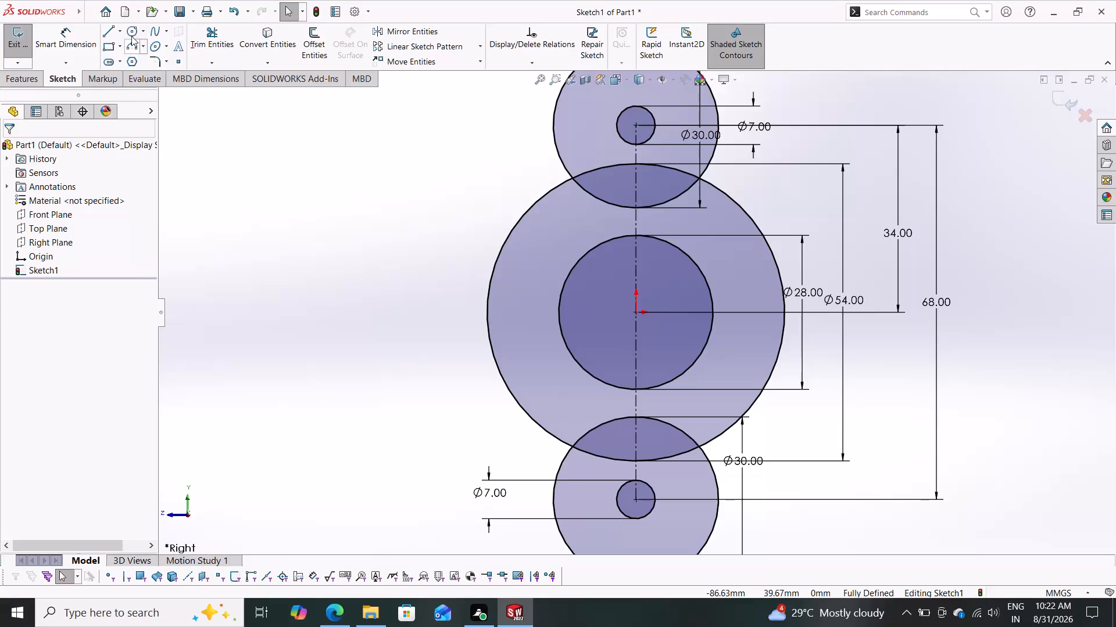
Sketch a second vertical centerline about 41 mm long over the existing one, spanning both sides of the origin.
click(118, 30)
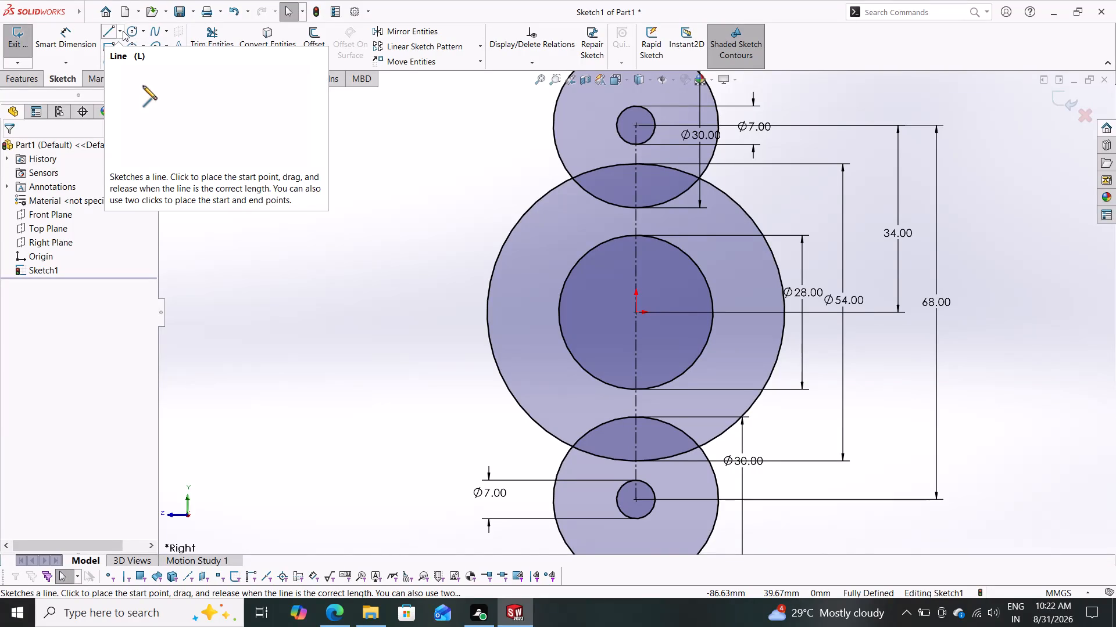
click(123, 31)
click(129, 64)
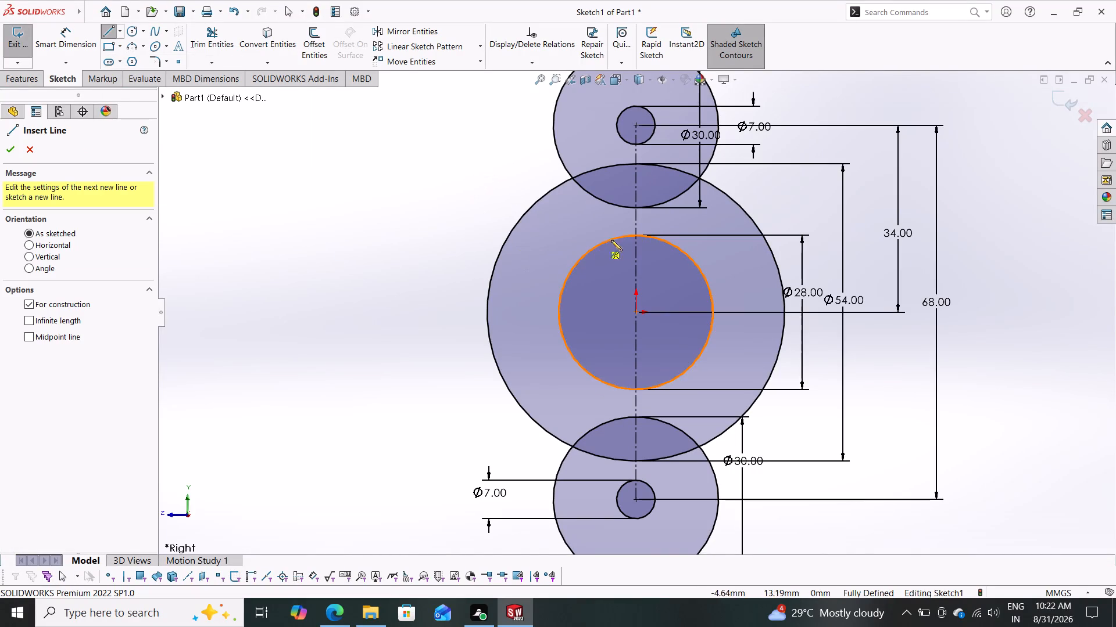
click(636, 179)
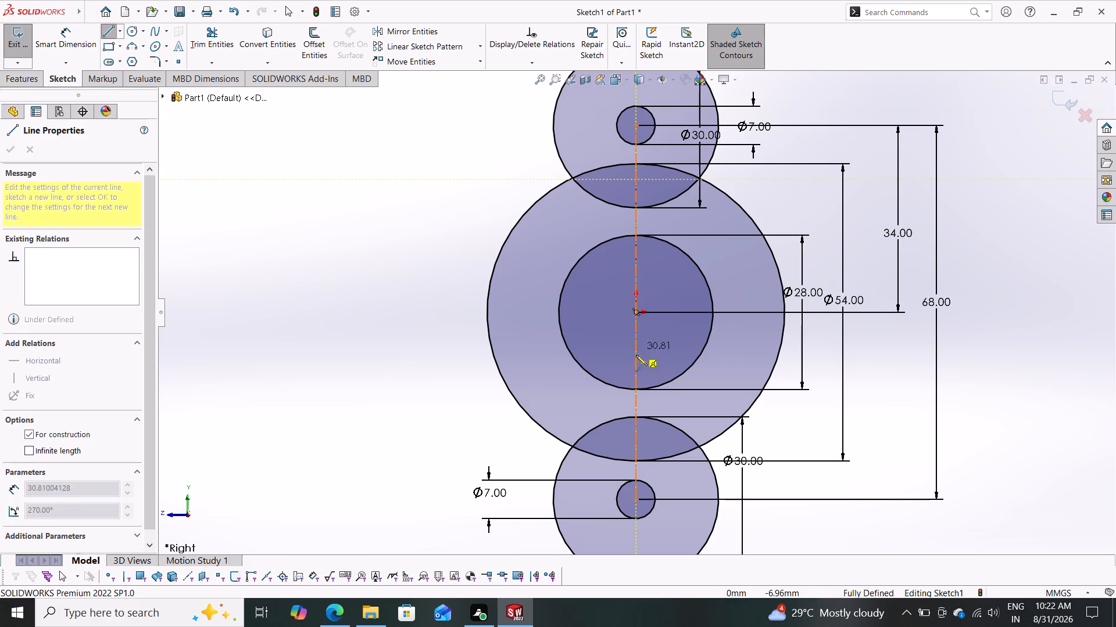
click(636, 403)
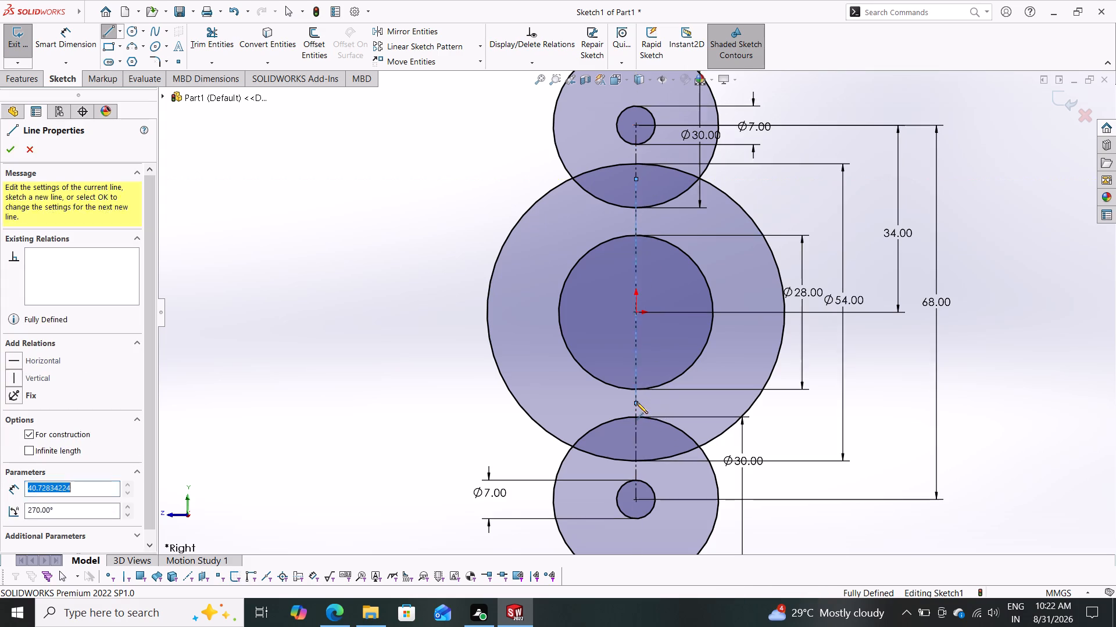
key(Escape)
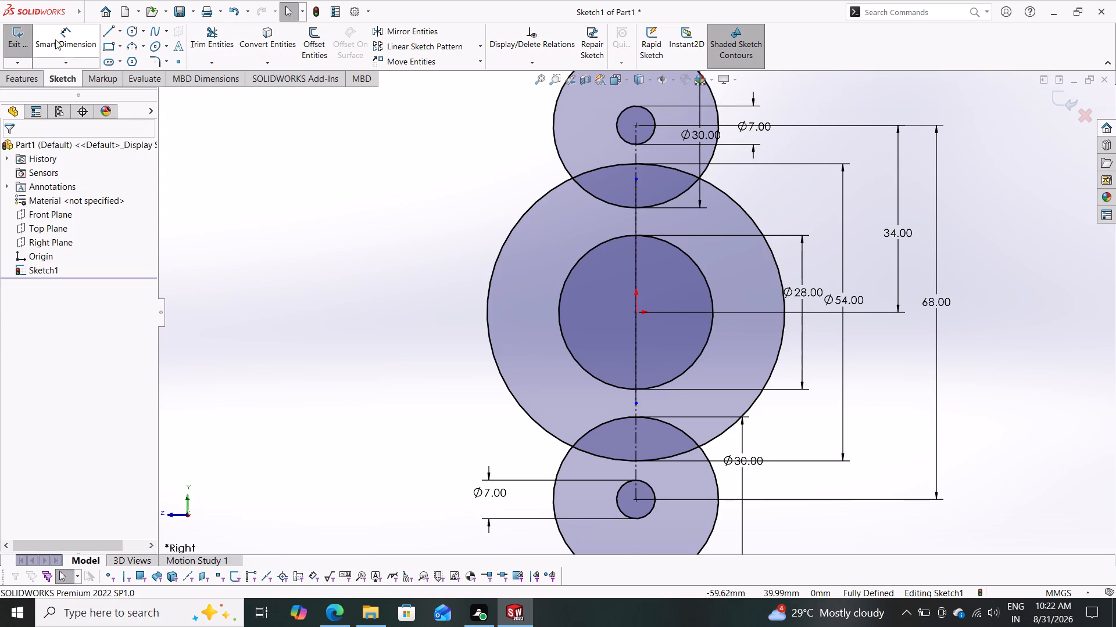
Dimension the distance between the new centerline's two endpoints as 50 mm.
drag(56, 34, 61, 42)
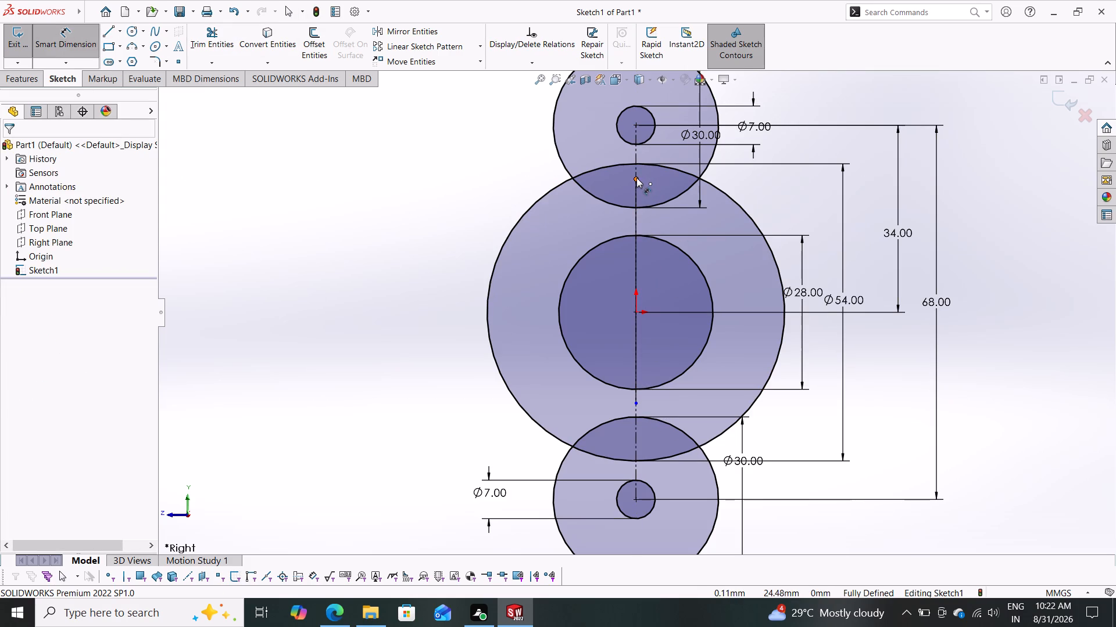
click(636, 178)
drag(636, 405, 637, 399)
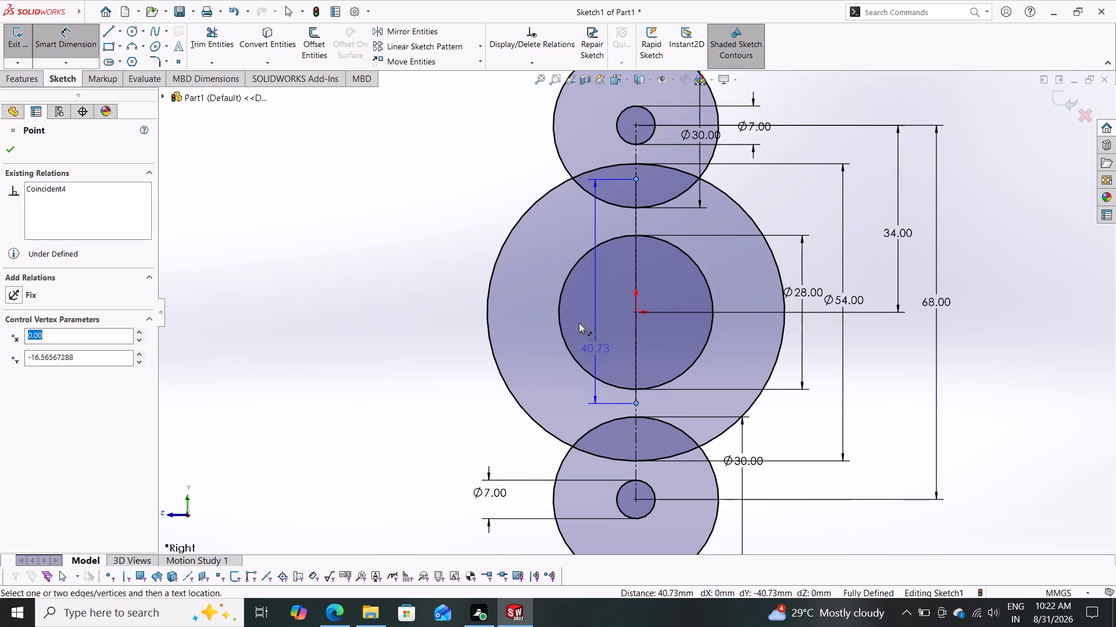
click(429, 302)
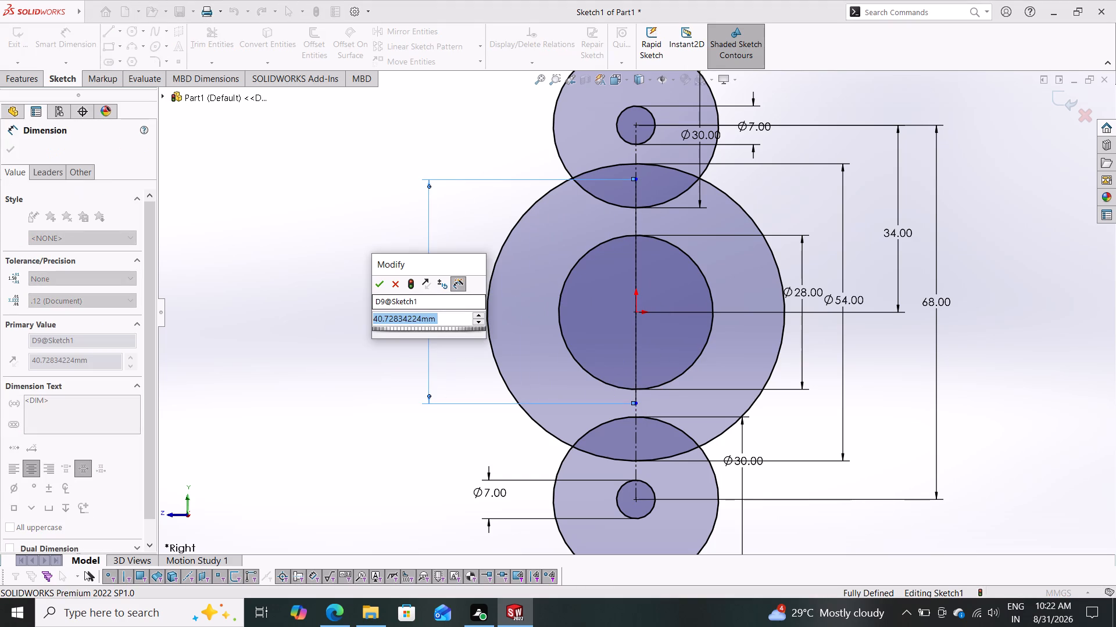
text(50)
key(Return)
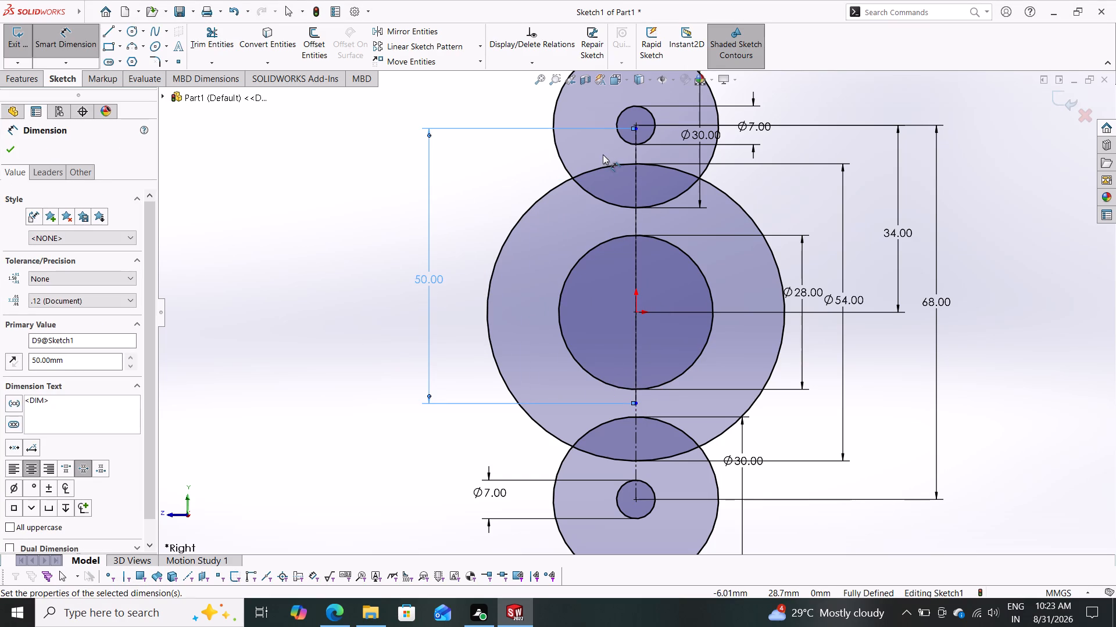
Dimension the distance from the origin to the new centerline's lower endpoint as 25 mm.
click(636, 403)
click(637, 311)
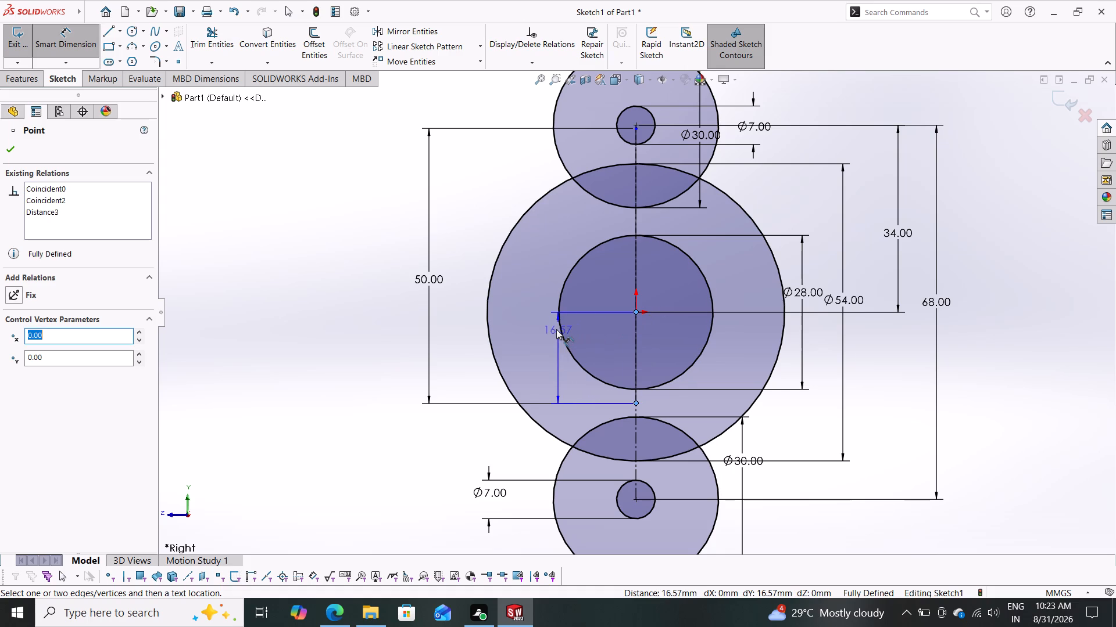
click(556, 329)
text(25)
key(Return)
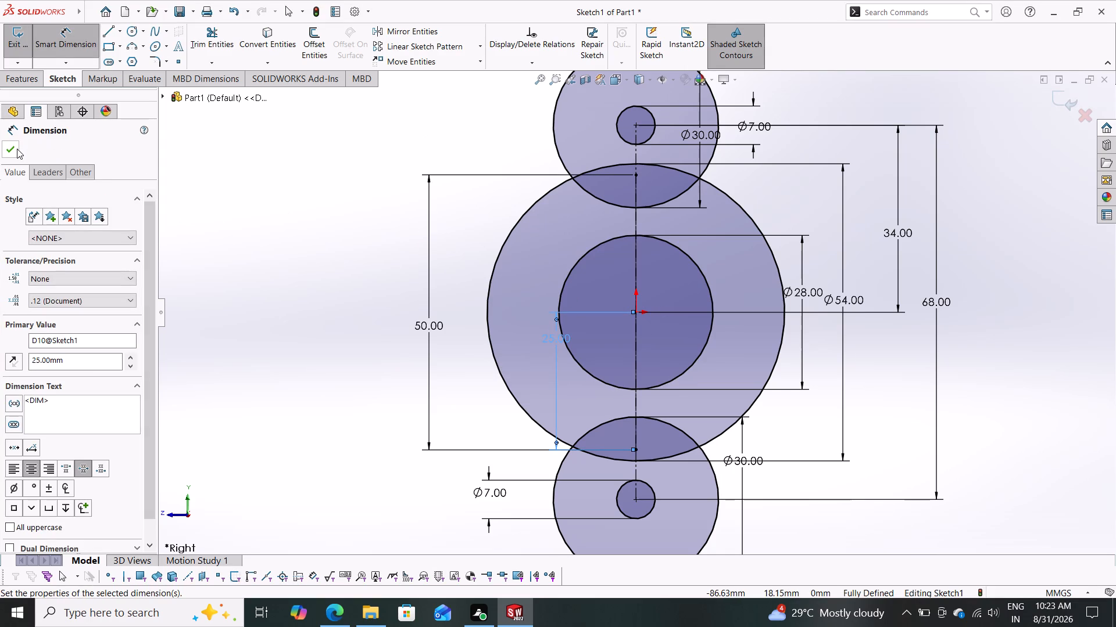
click(17, 149)
key(Escape)
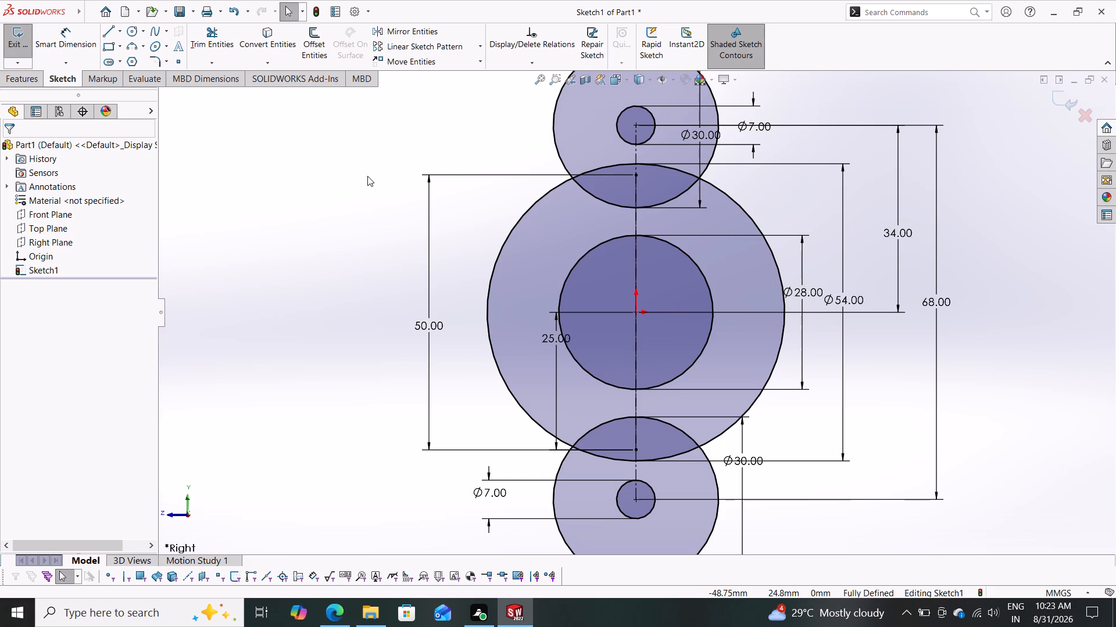
Power trim the arcs of both 30 mm circles that lie inside the 54 mm circle.
click(223, 44)
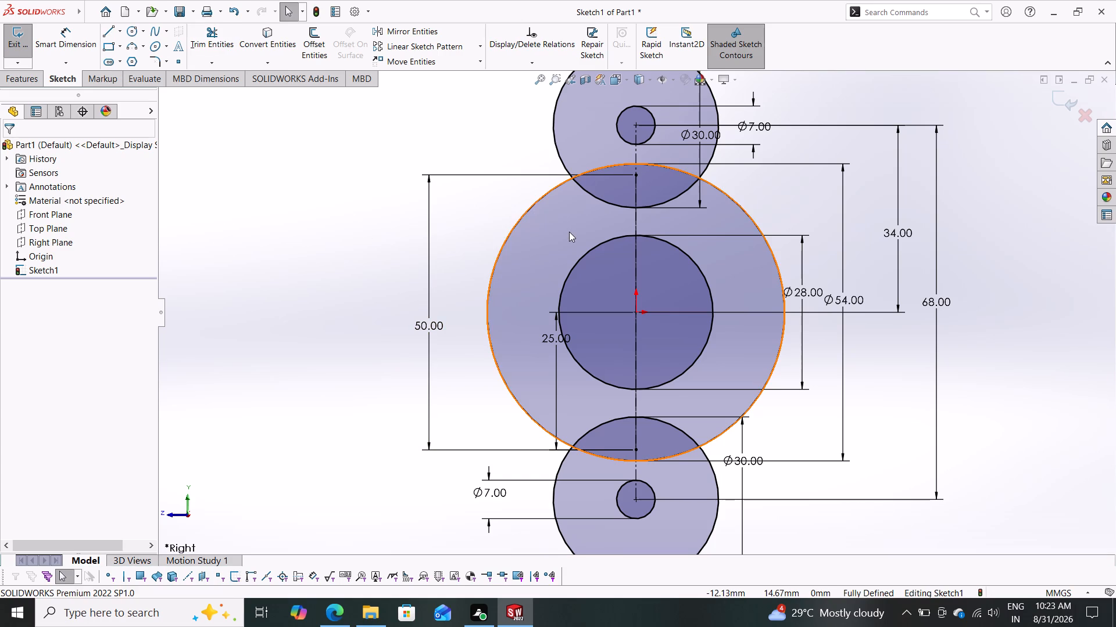
drag(576, 219, 610, 190)
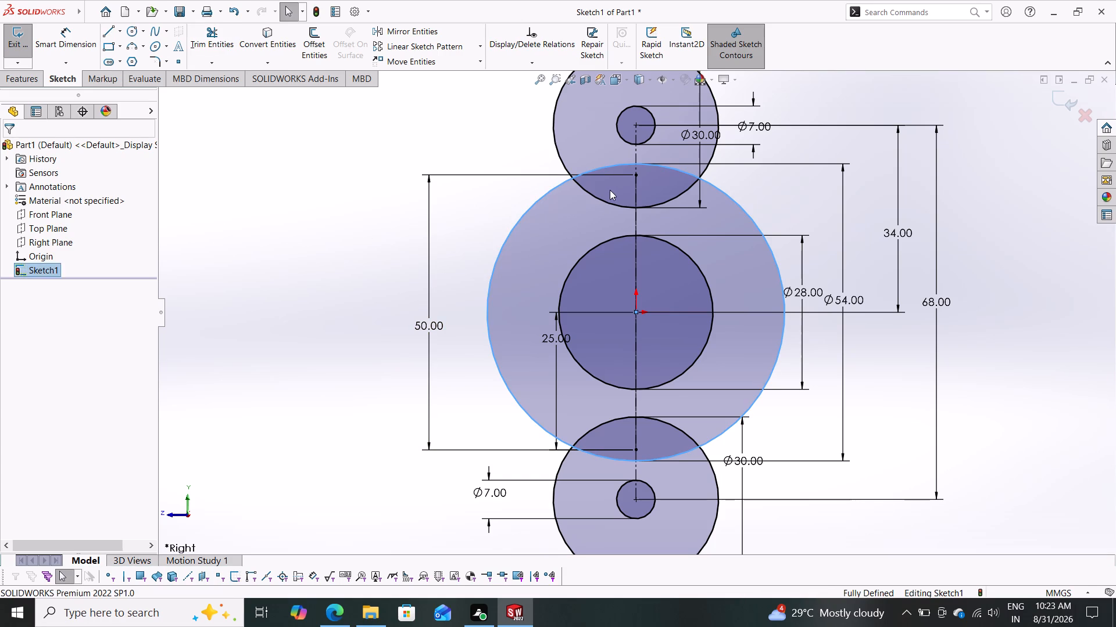
click(206, 41)
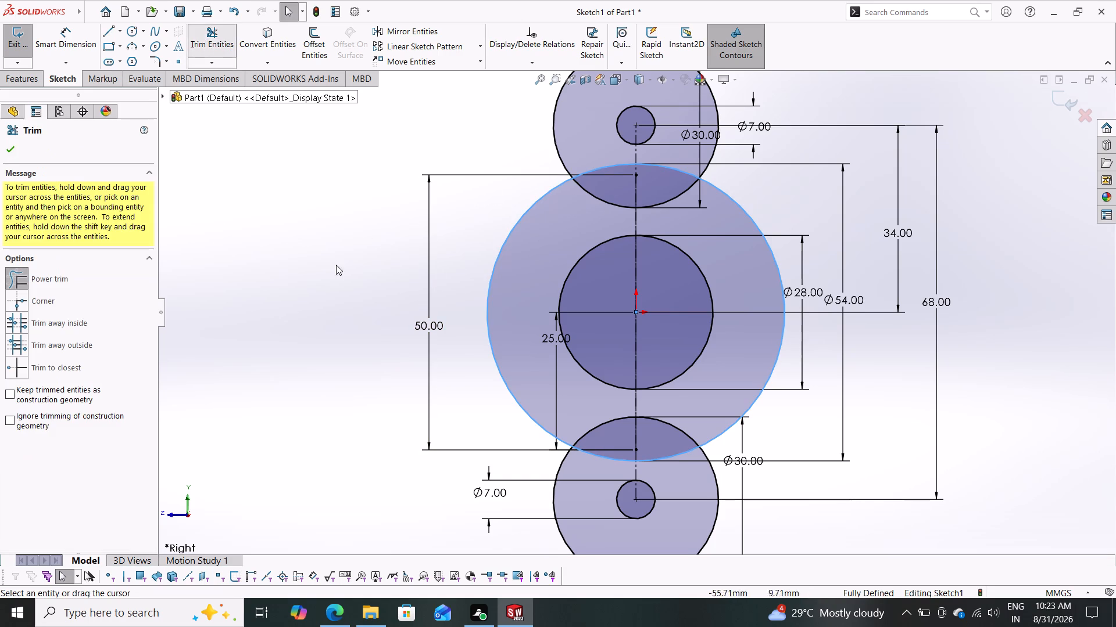
drag(578, 208, 592, 183)
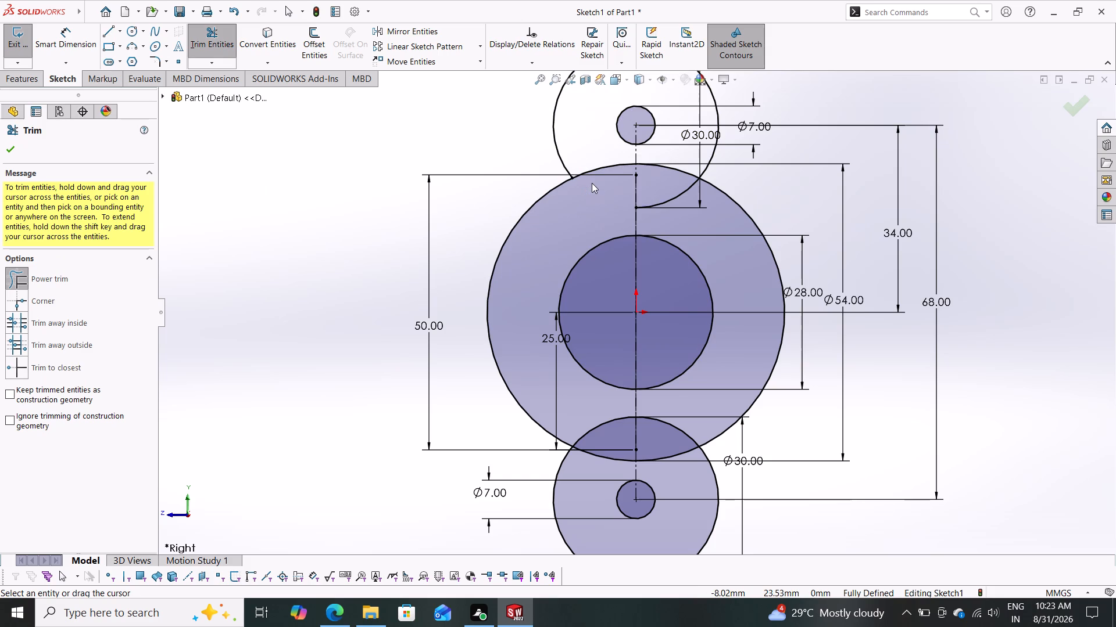
drag(679, 210, 677, 188)
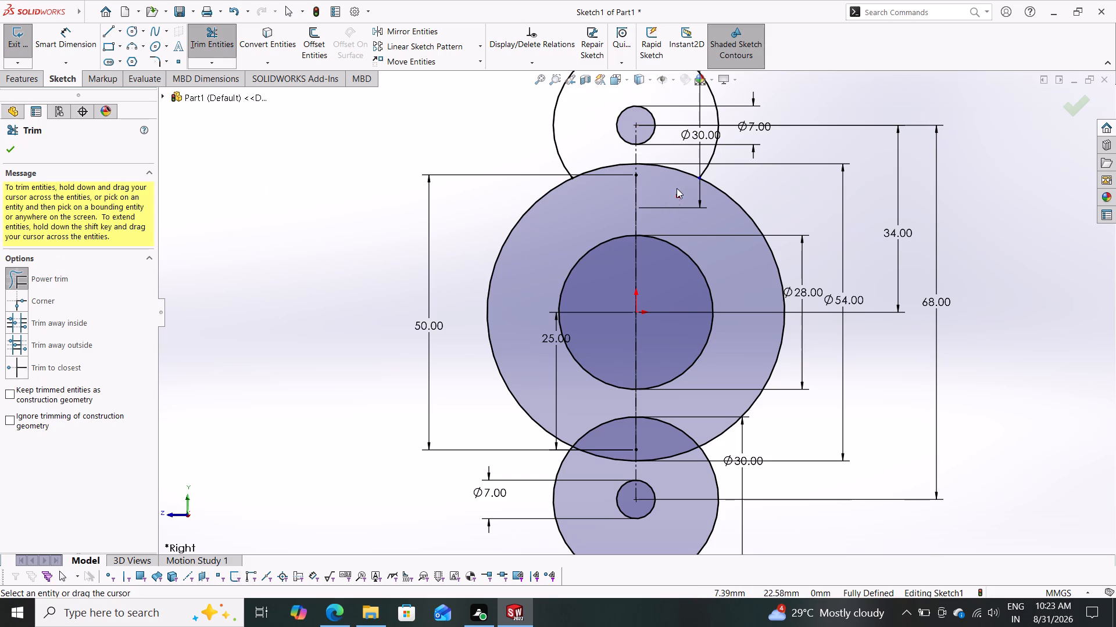
drag(677, 188, 675, 185)
drag(691, 417, 681, 433)
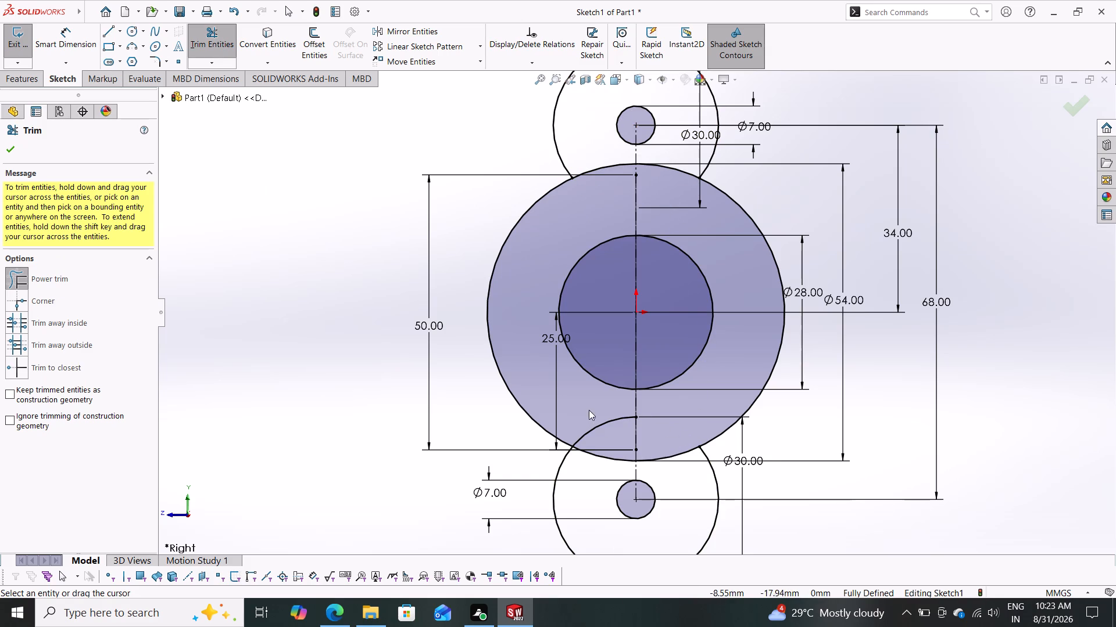
drag(588, 409, 606, 433)
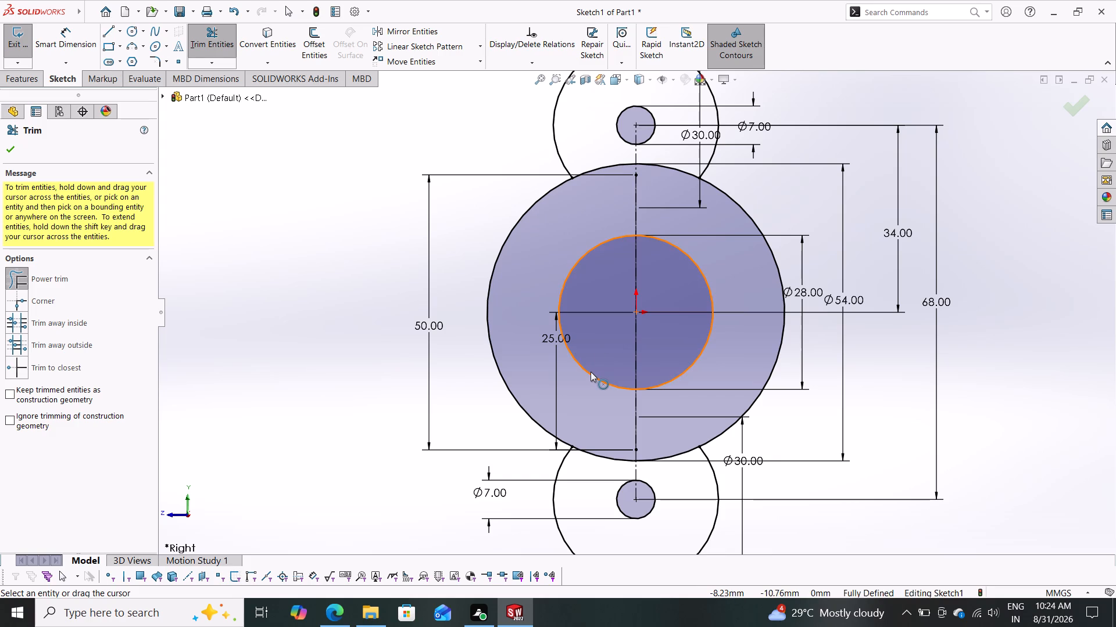
Sketch a horizontal centerline from the lower endpoint of the 50 mm vertical centerline to just outside the 54 mm circle's left side.
click(123, 27)
click(128, 61)
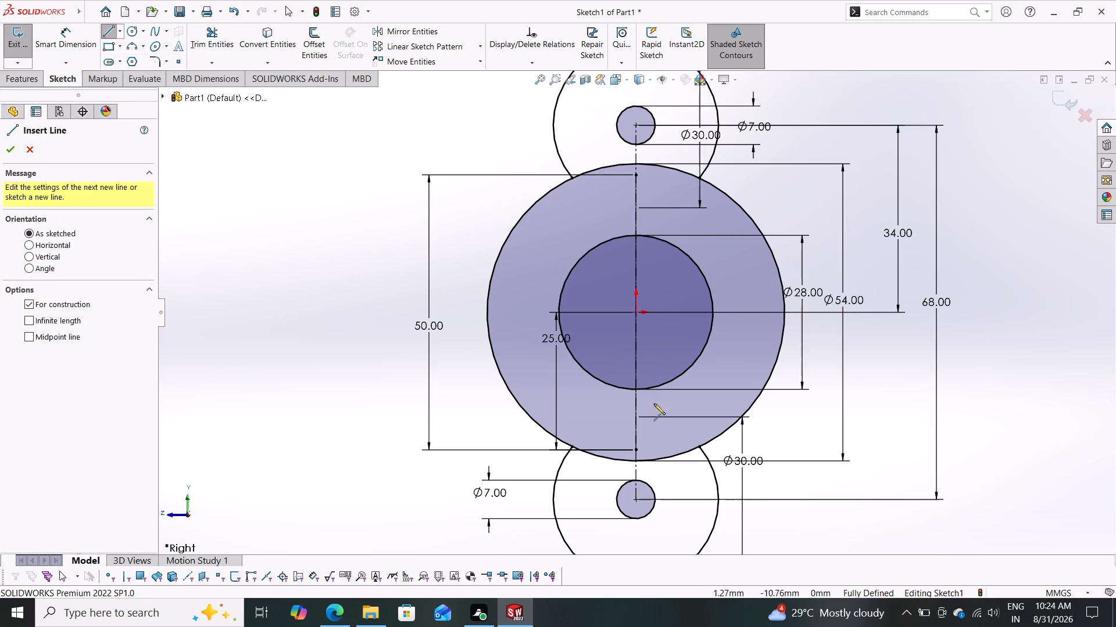
click(636, 451)
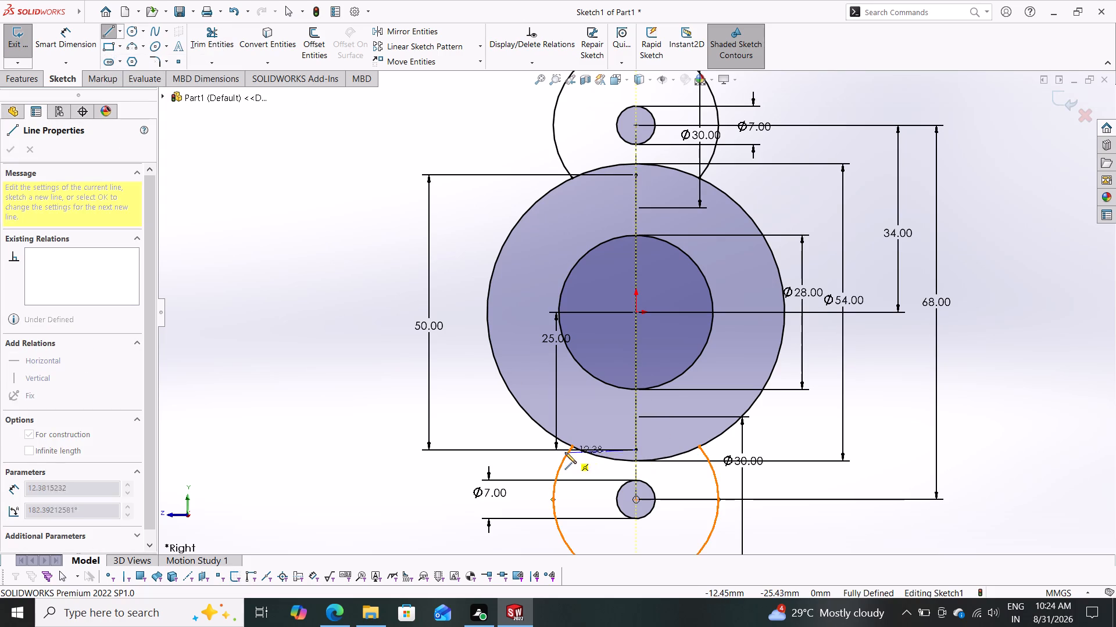
click(535, 449)
key(Escape)
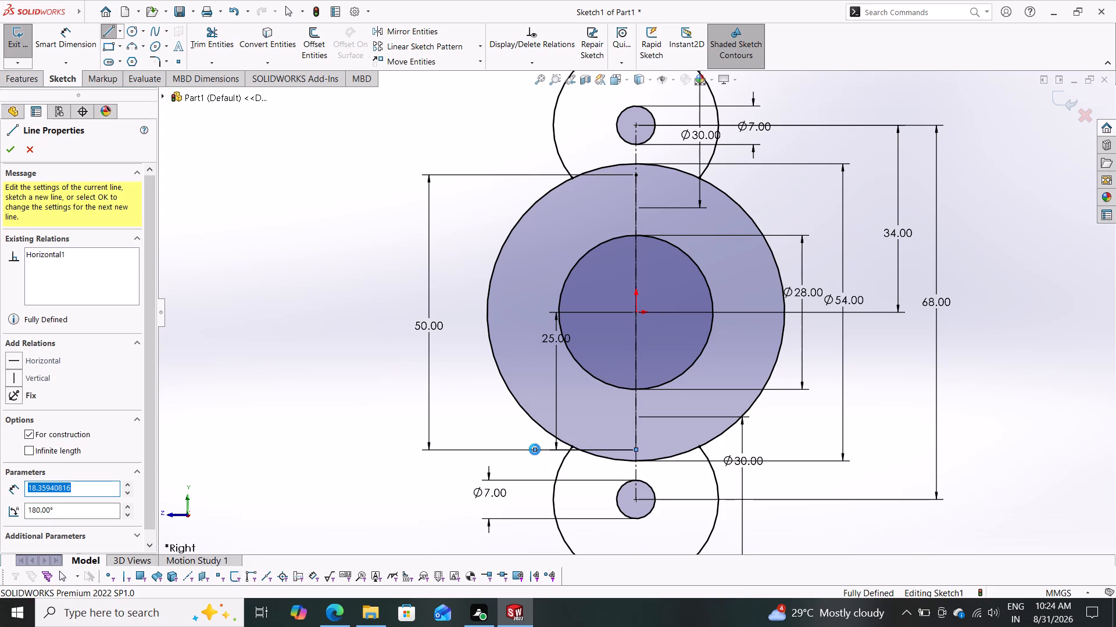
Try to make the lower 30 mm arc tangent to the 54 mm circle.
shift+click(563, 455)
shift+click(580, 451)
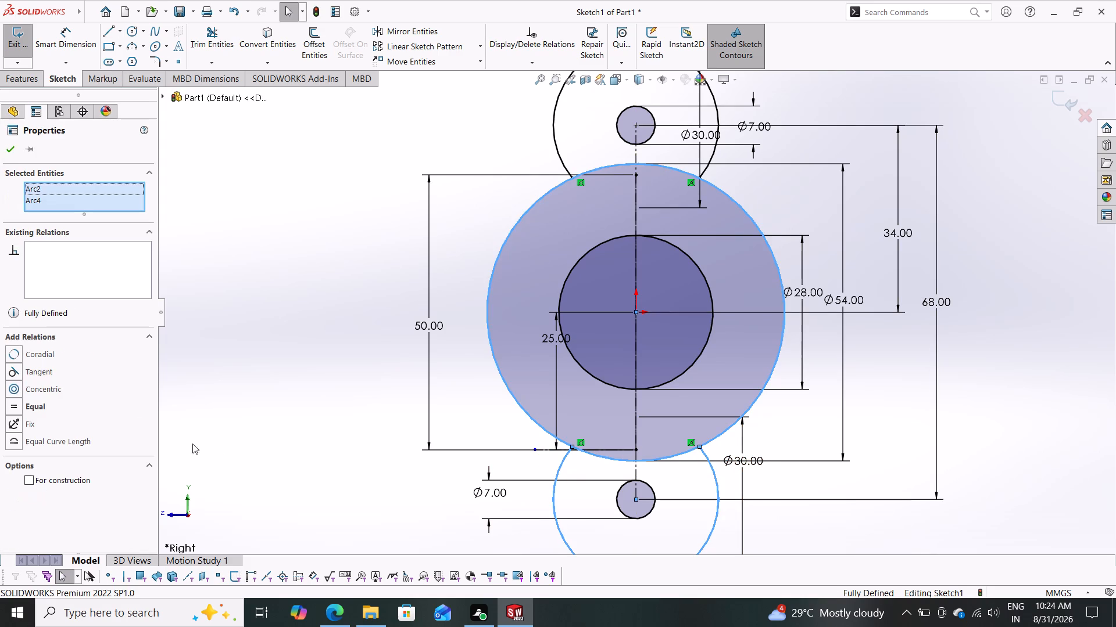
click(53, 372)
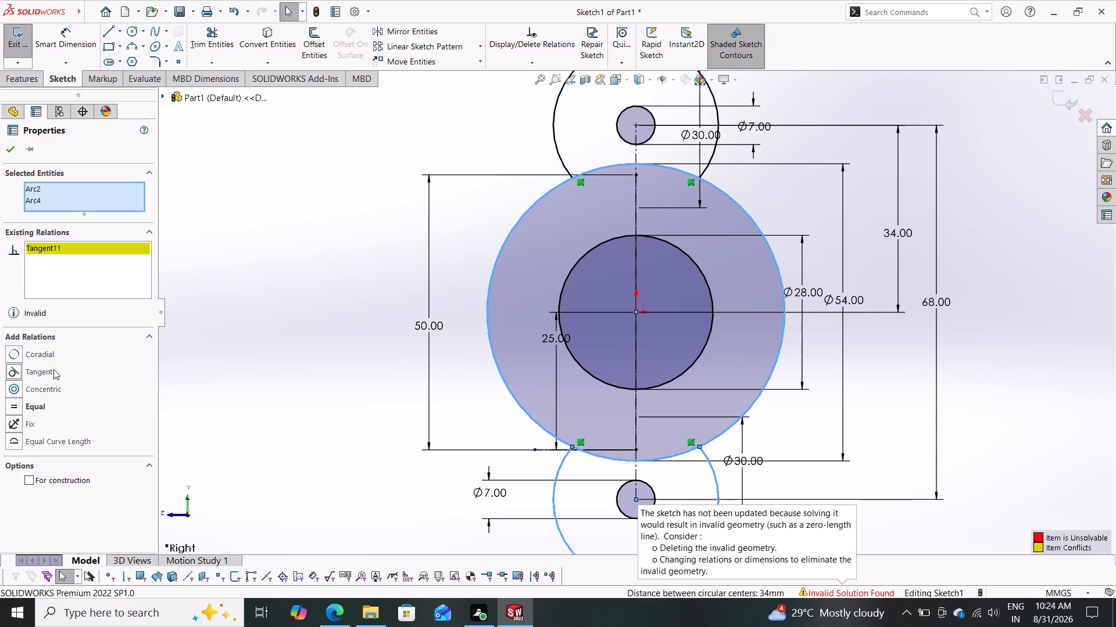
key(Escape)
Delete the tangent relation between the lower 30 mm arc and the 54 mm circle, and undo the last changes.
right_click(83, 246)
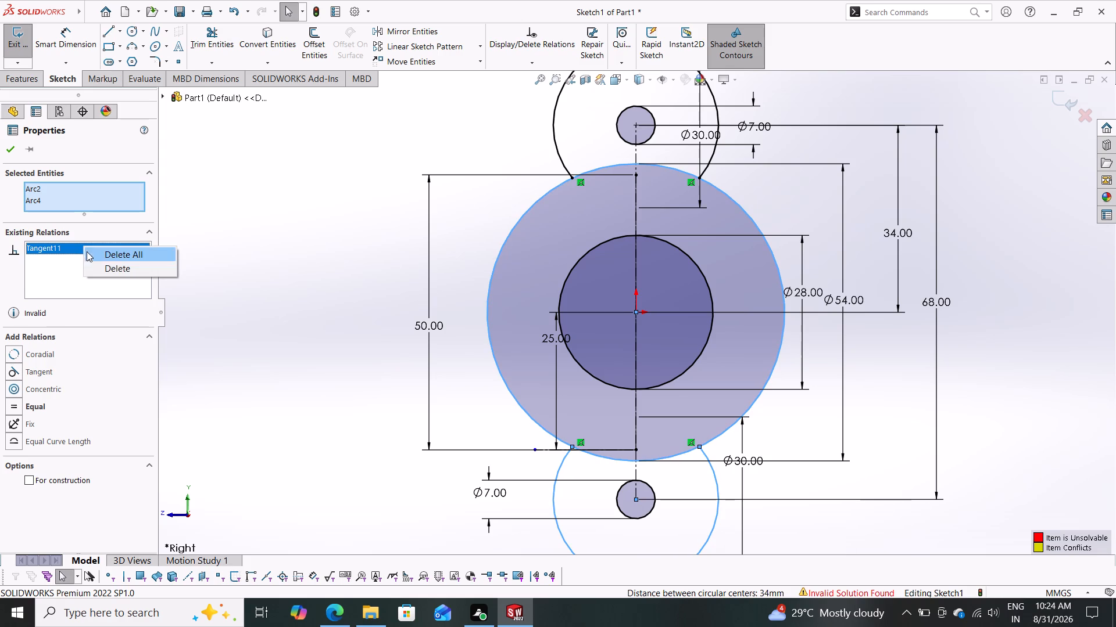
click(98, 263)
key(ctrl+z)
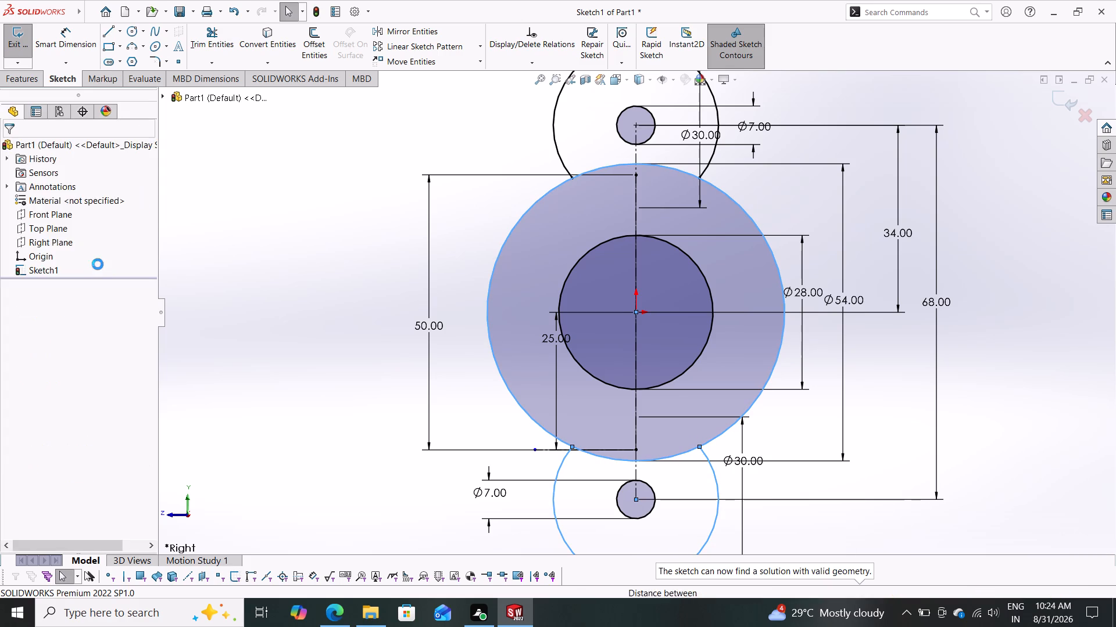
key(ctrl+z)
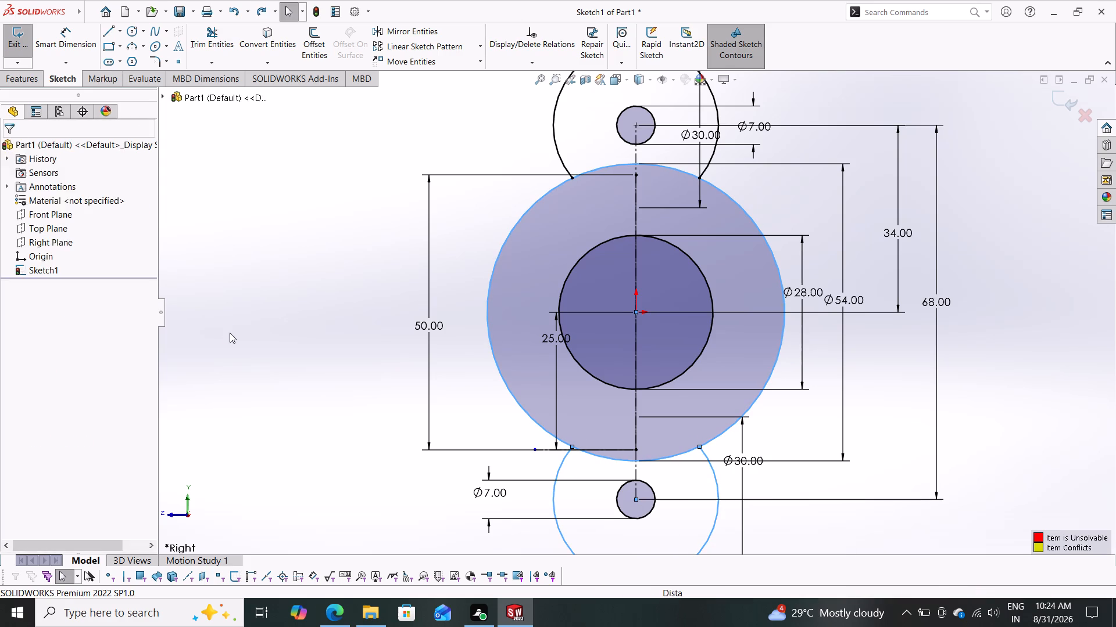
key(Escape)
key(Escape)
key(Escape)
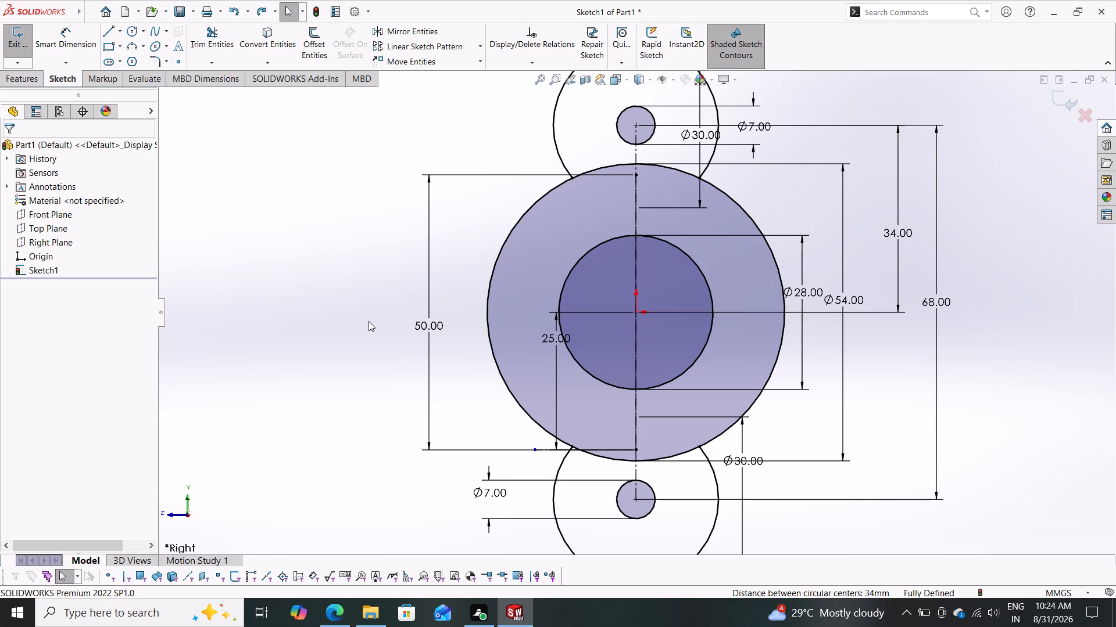
Power trim the part of the 54 mm circle inside the lower 30 mm lobe, including the short leftover stub at the left junction.
drag(202, 38, 207, 45)
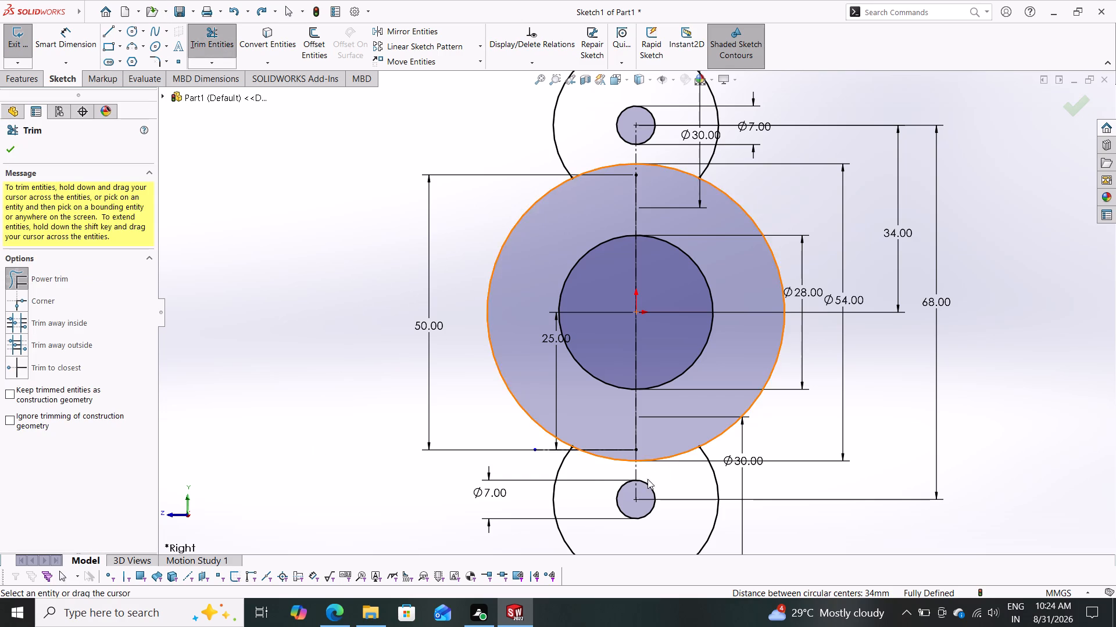
drag(599, 472, 600, 452)
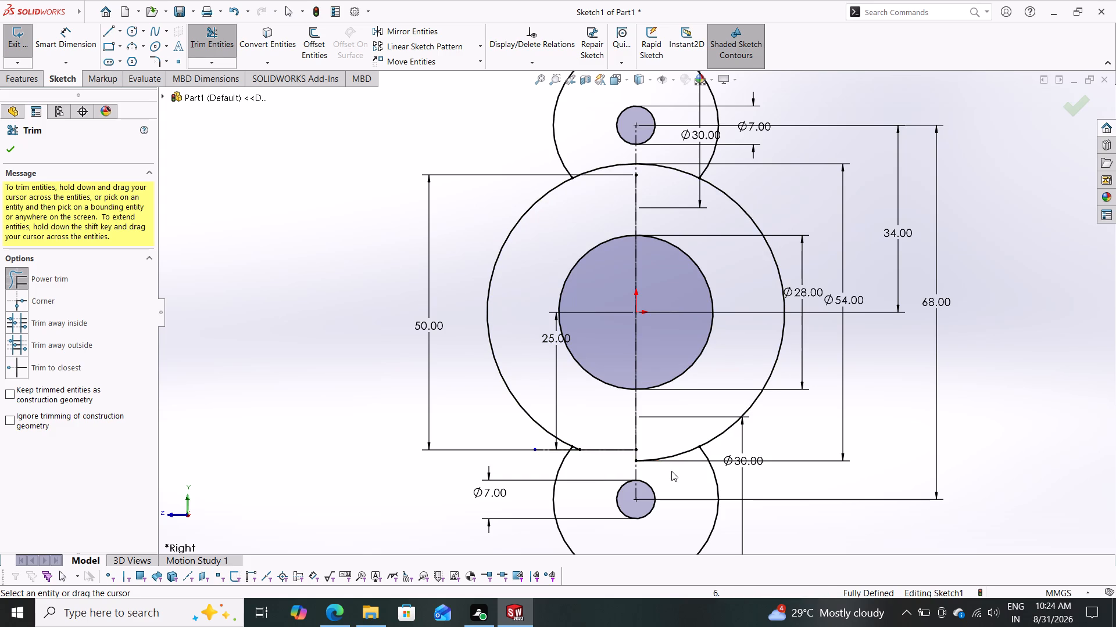
drag(671, 471, 670, 451)
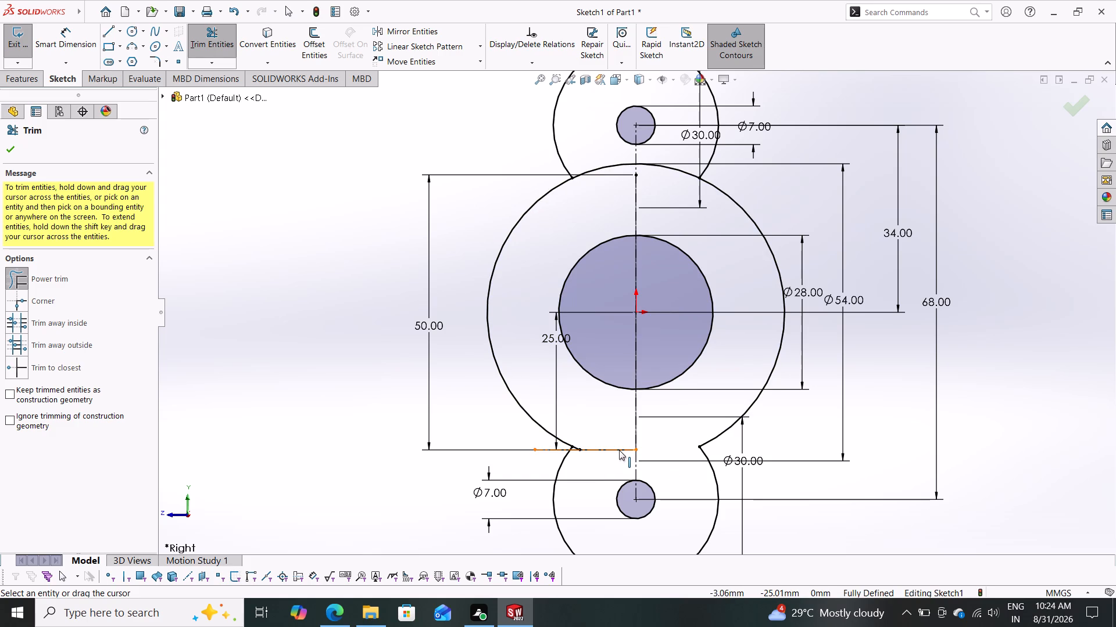
scroll(619, 450, down, 1)
scroll(570, 448, down, 1)
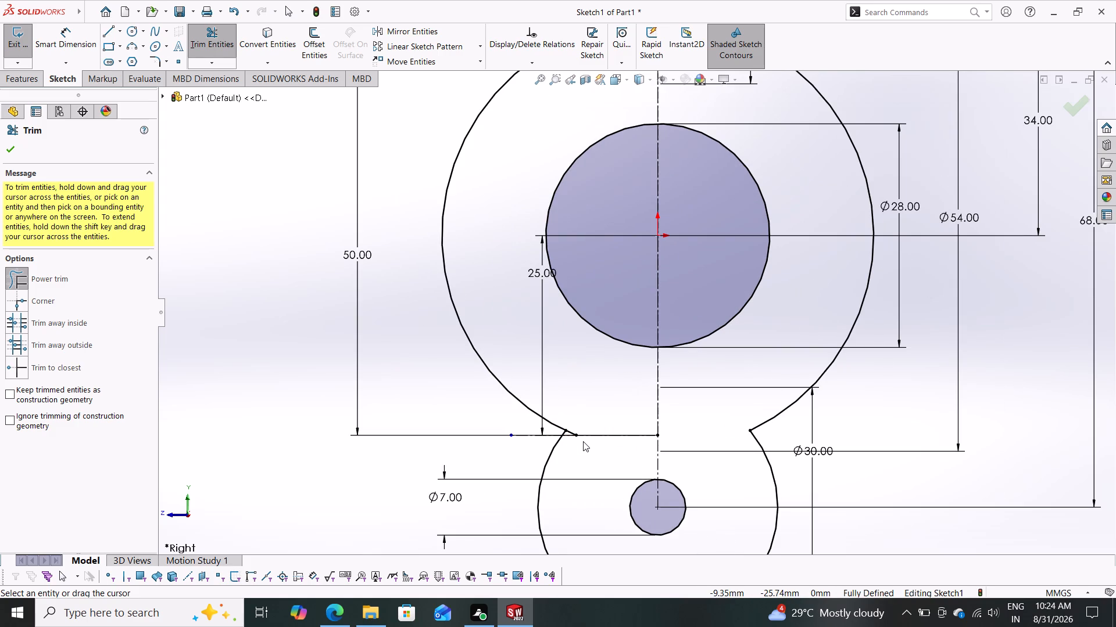
scroll(583, 441, down, 2)
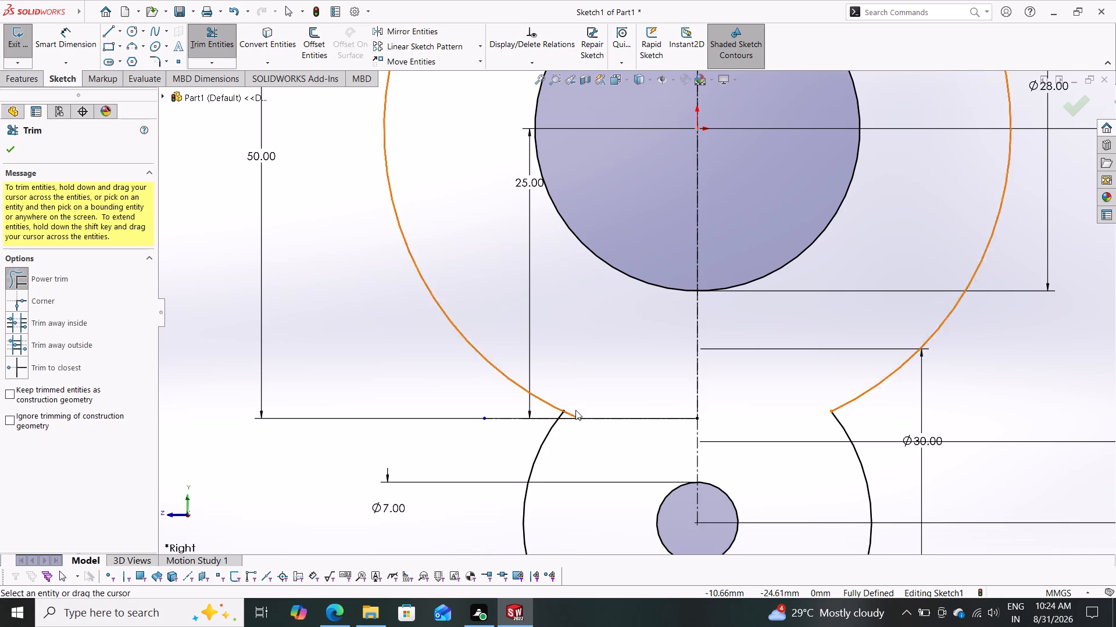
drag(576, 402, 571, 415)
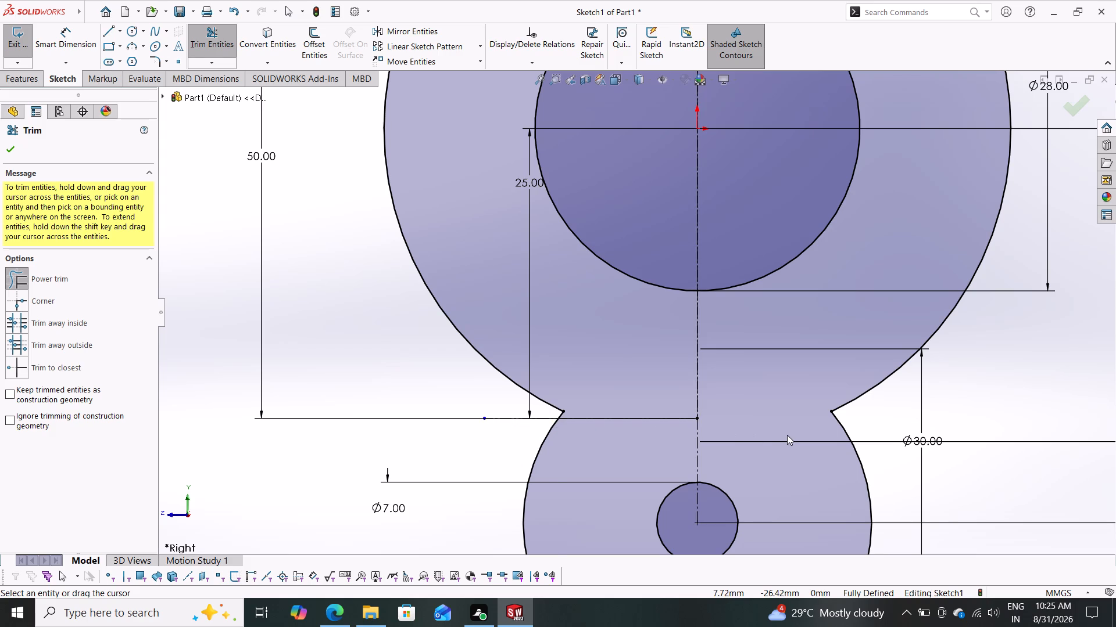
Power trim the part of the 54 mm circle that lies inside the upper 30 mm lobe, and finish trimming.
scroll(787, 435, up, 1)
scroll(763, 386, down, 2)
scroll(756, 381, up, 3)
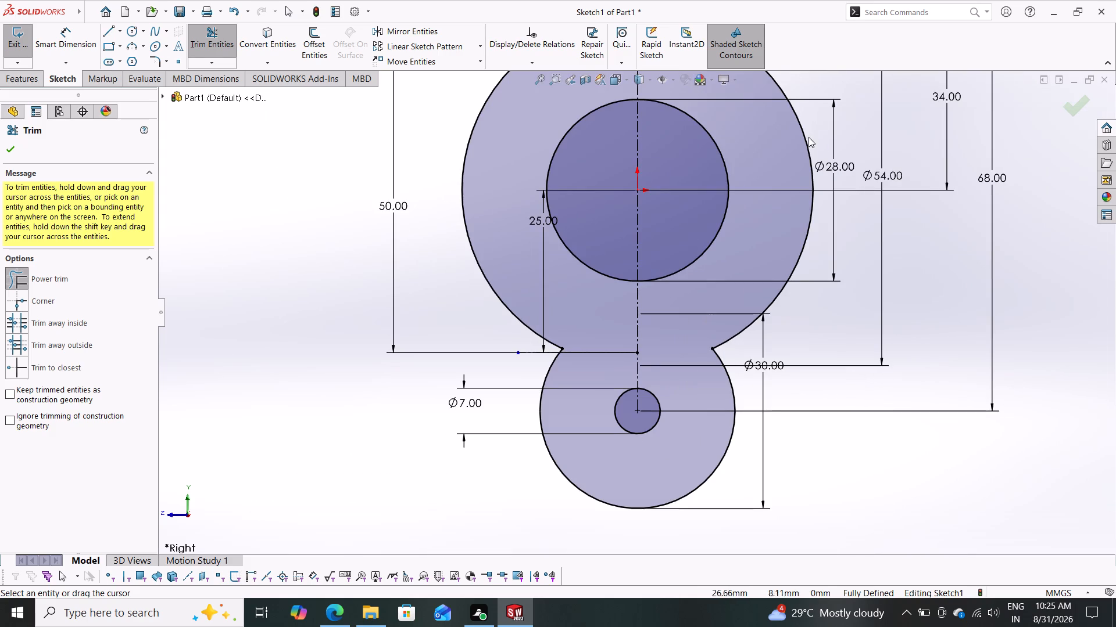
scroll(806, 135, up, 3)
scroll(645, 163, down, 2)
drag(590, 129, 595, 145)
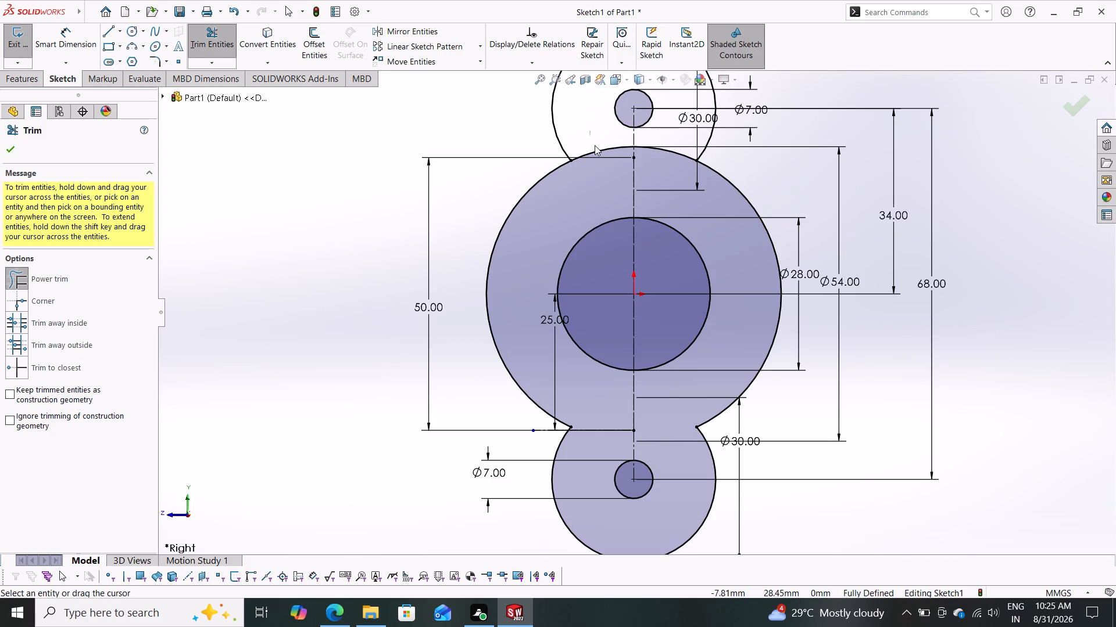
drag(595, 145, 602, 158)
click(602, 158)
drag(656, 164, 666, 145)
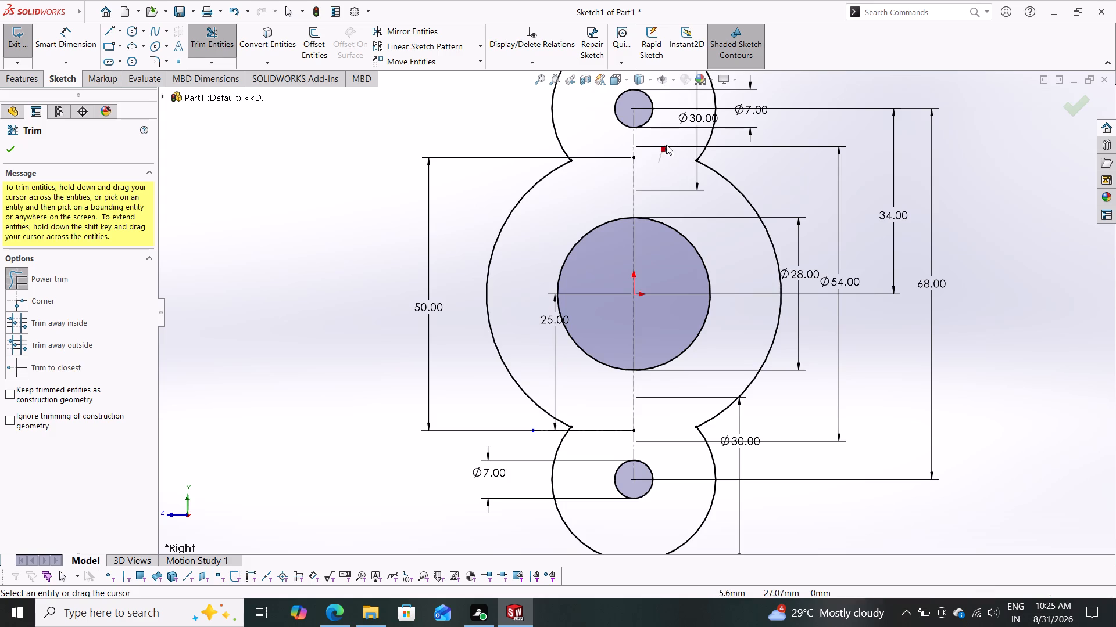
drag(666, 145, 668, 140)
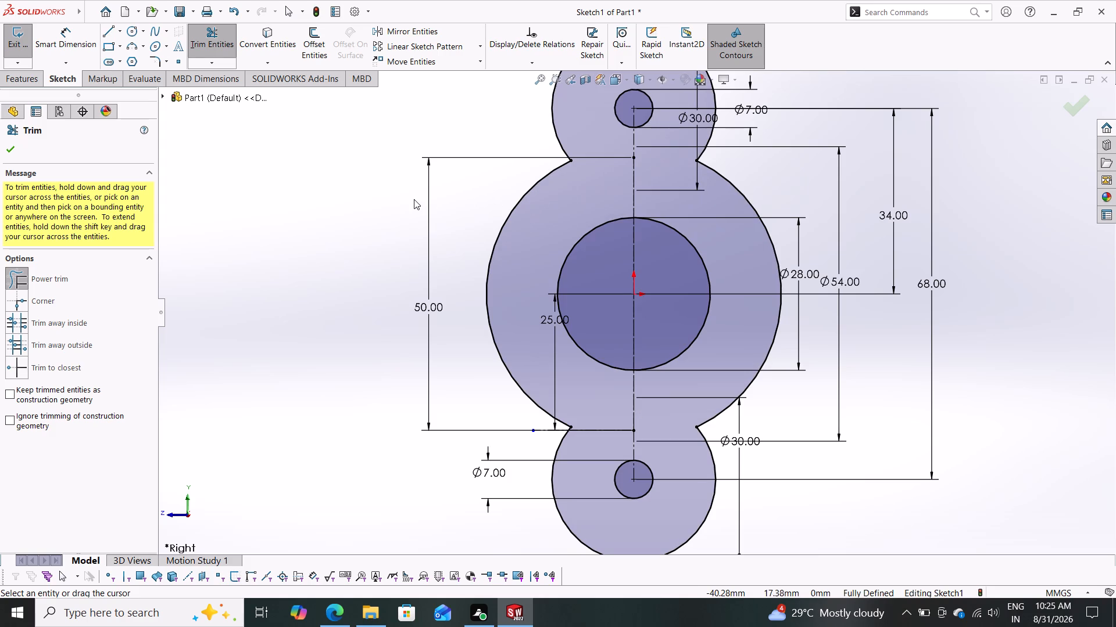
click(0, 144)
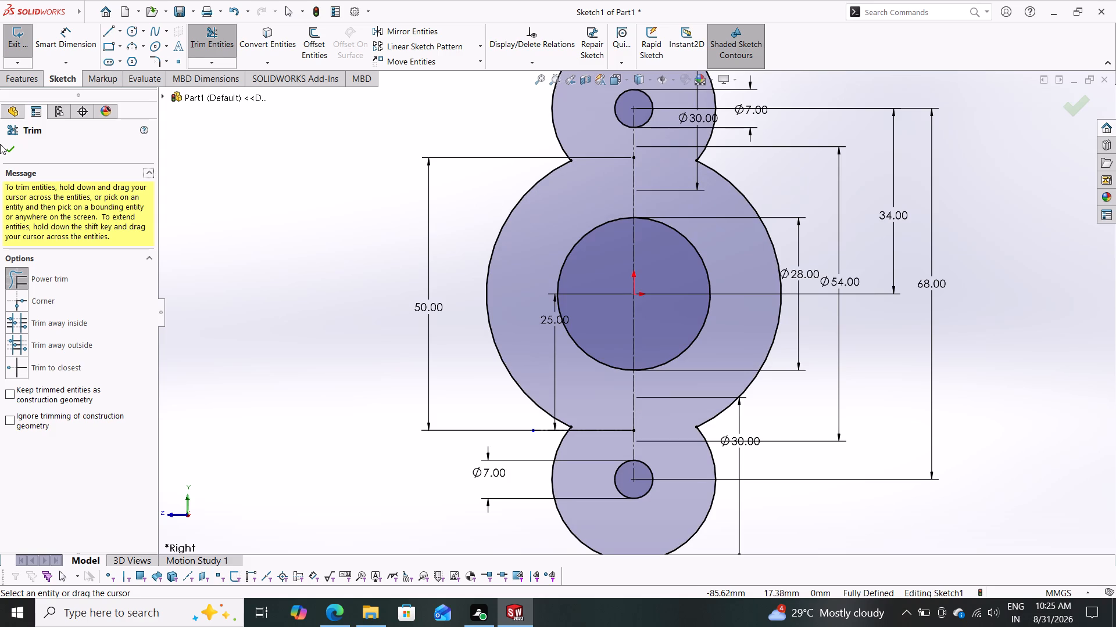
click(5, 144)
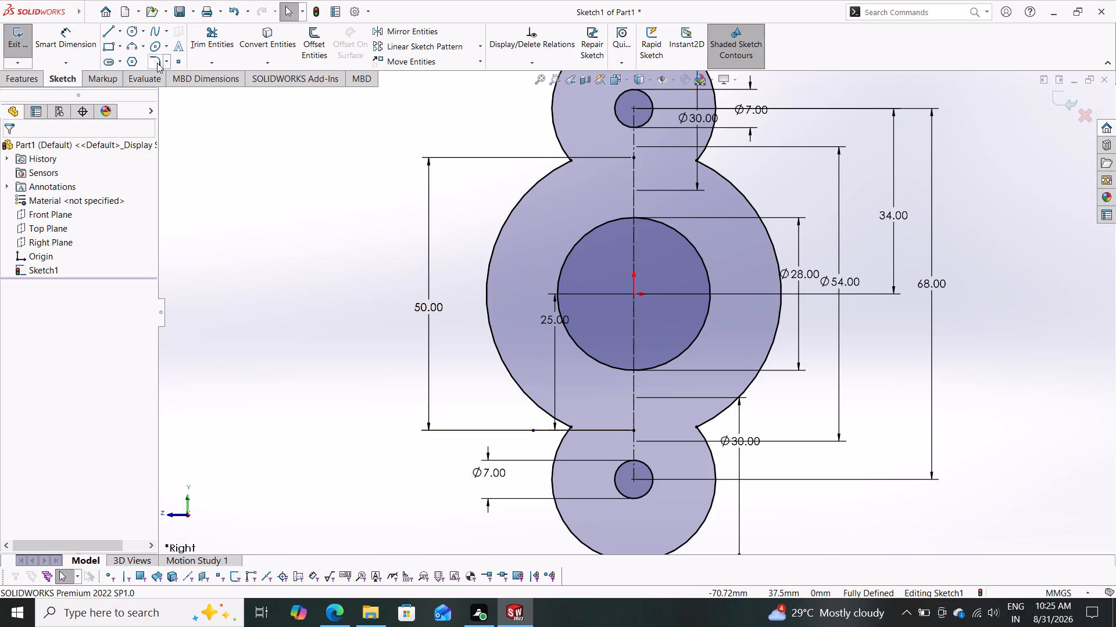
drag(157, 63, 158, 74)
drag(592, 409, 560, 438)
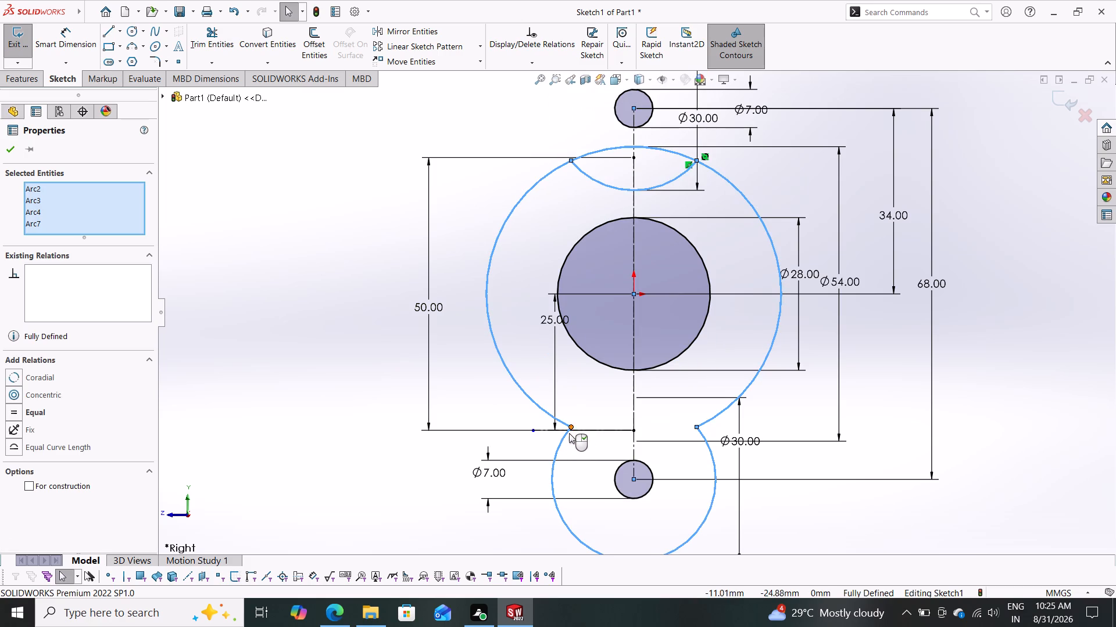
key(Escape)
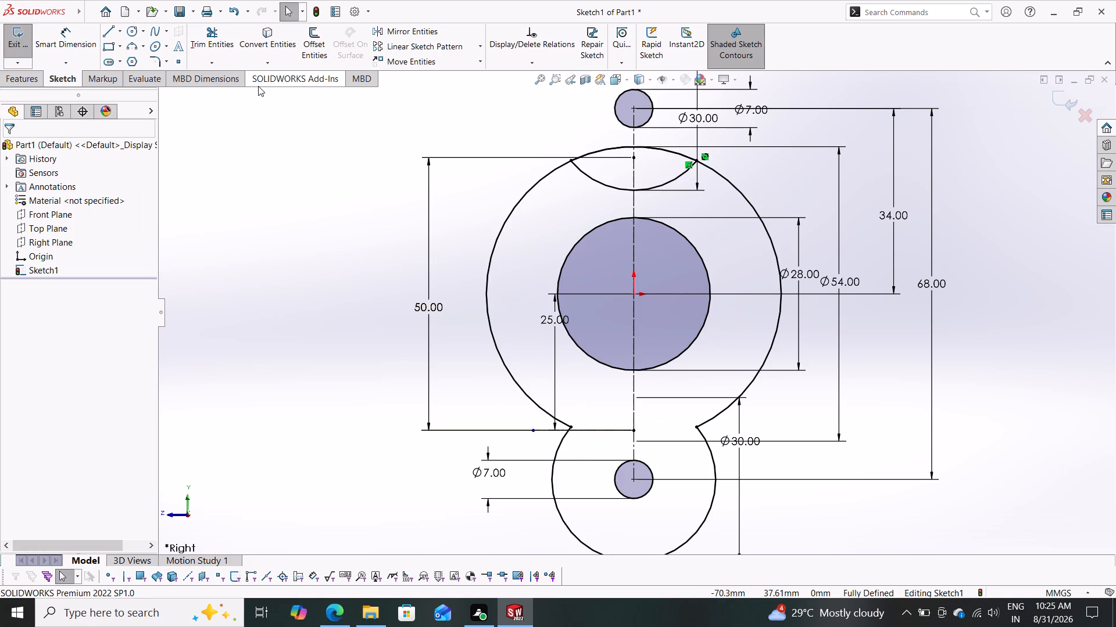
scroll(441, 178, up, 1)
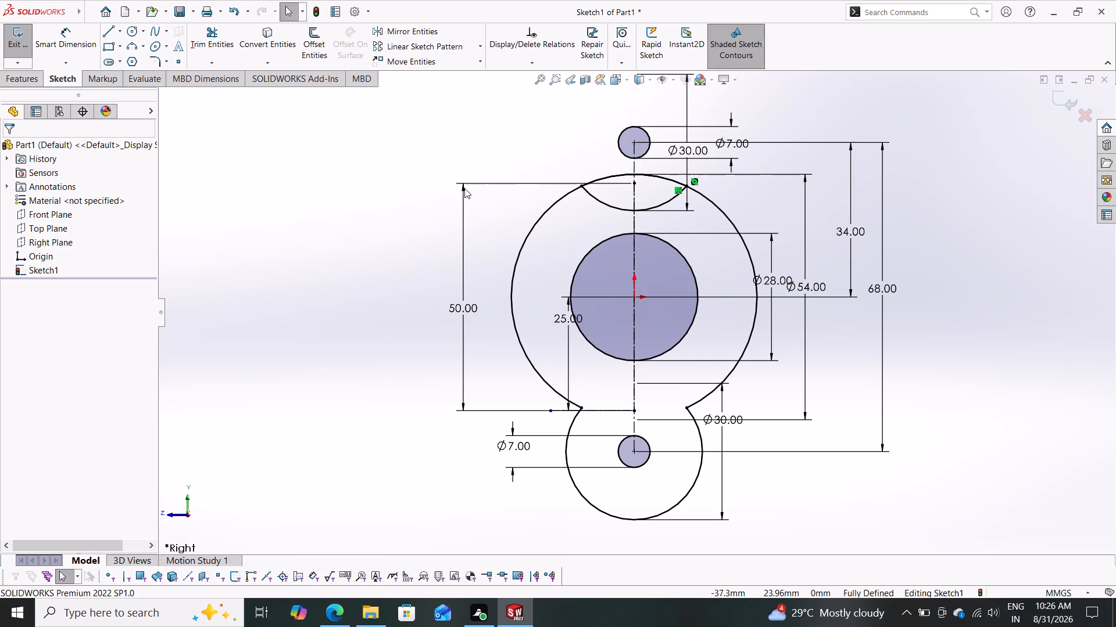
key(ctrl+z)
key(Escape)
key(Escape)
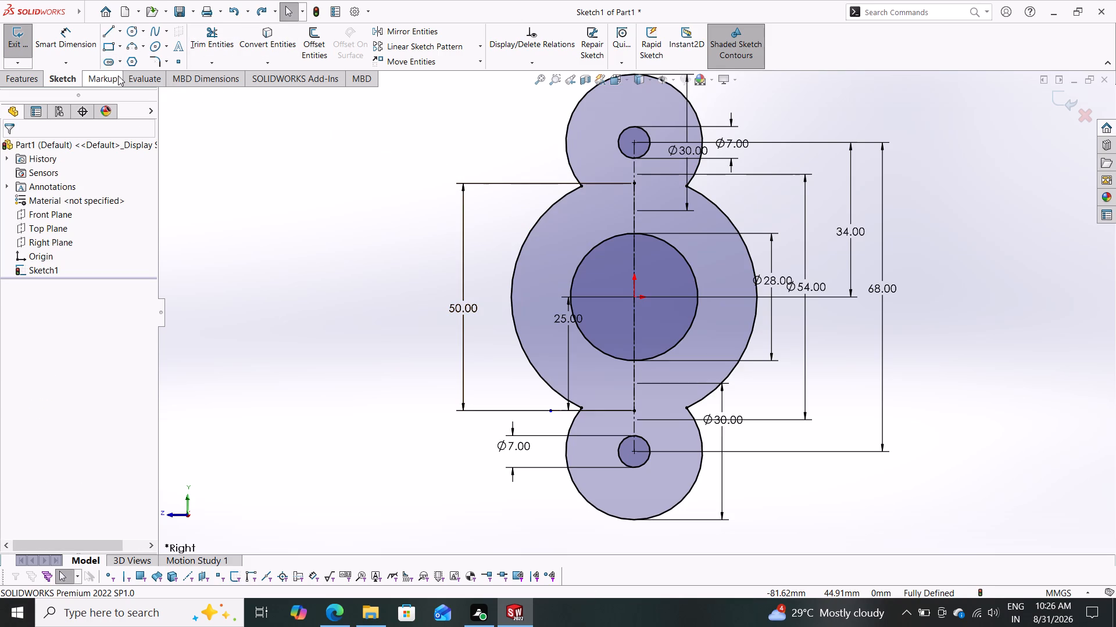
Select both junctions between the 54 mm arcs and the lower 30 mm lobe for 10 mm sketch fillets.
drag(161, 65, 164, 81)
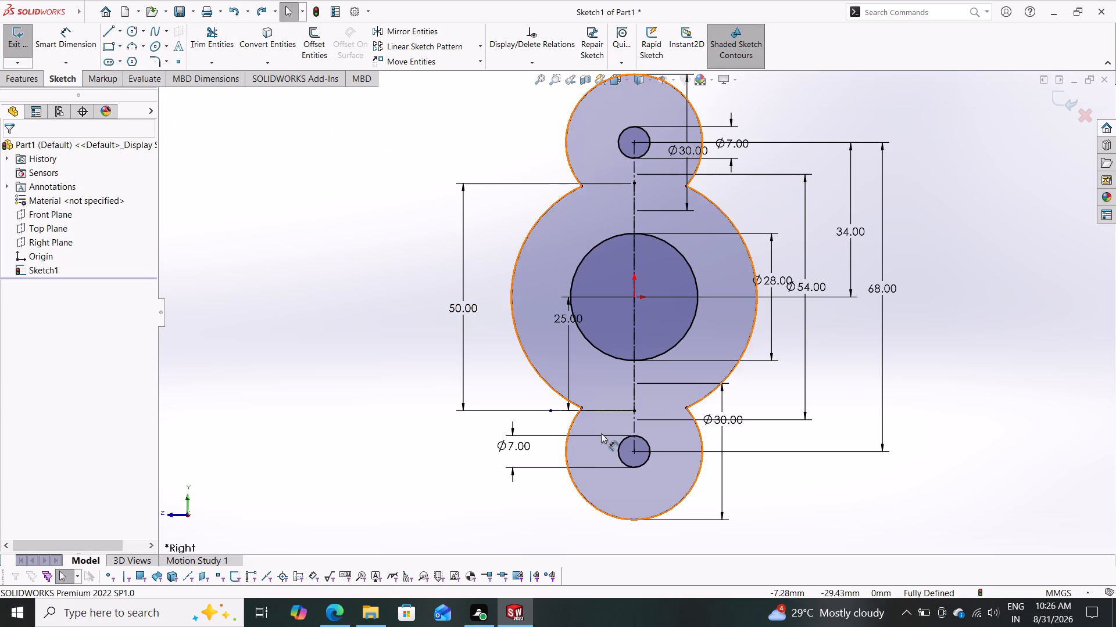
click(567, 430)
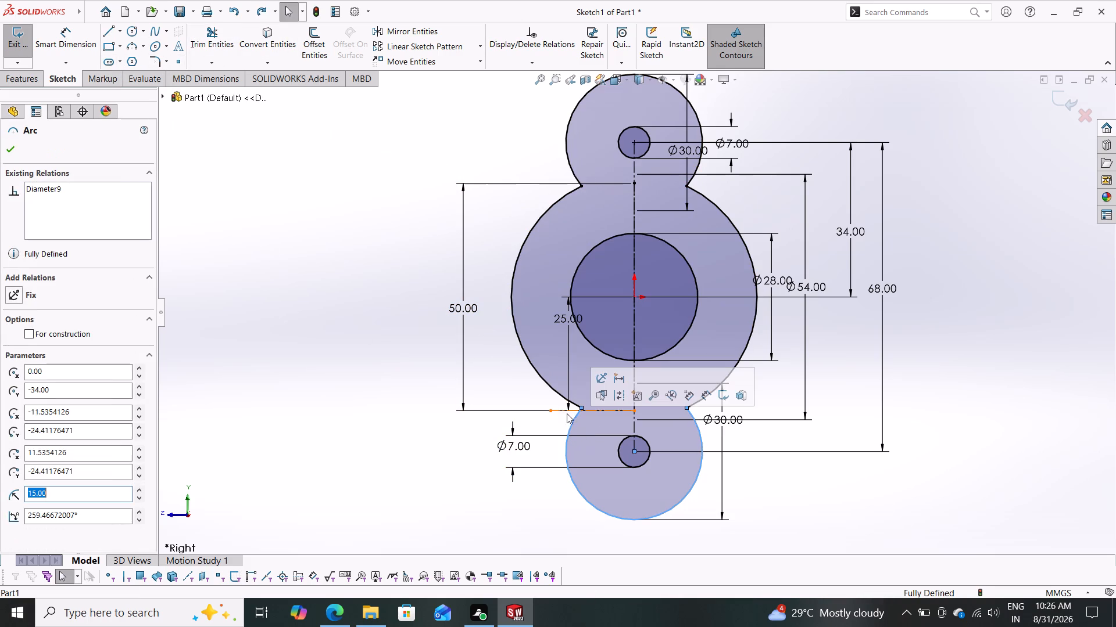
click(556, 392)
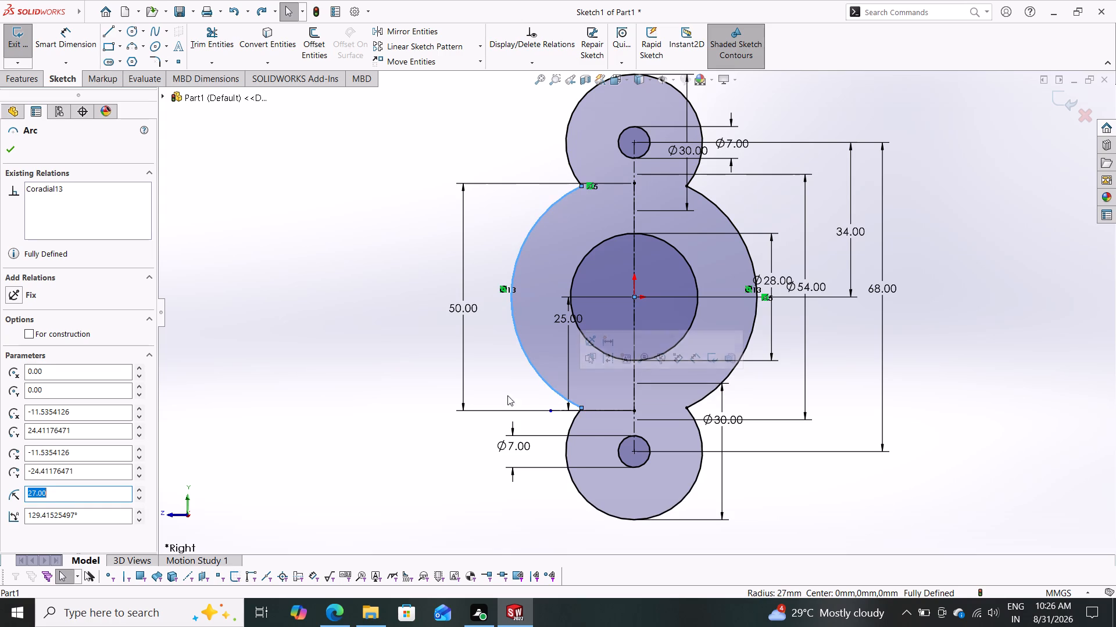
click(0, 150)
click(10, 147)
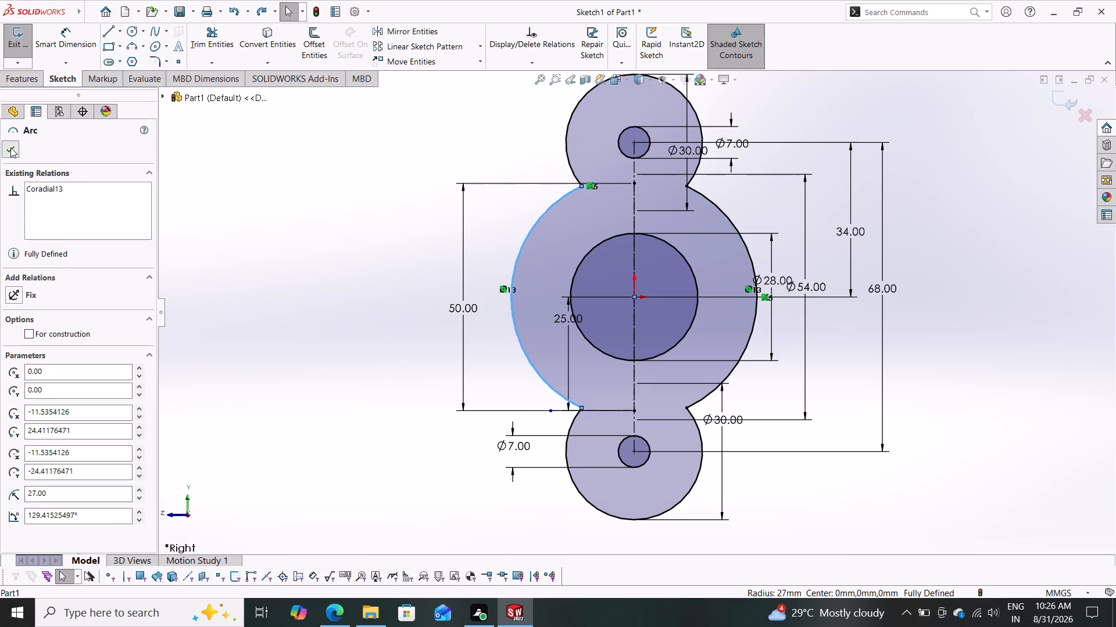
click(151, 58)
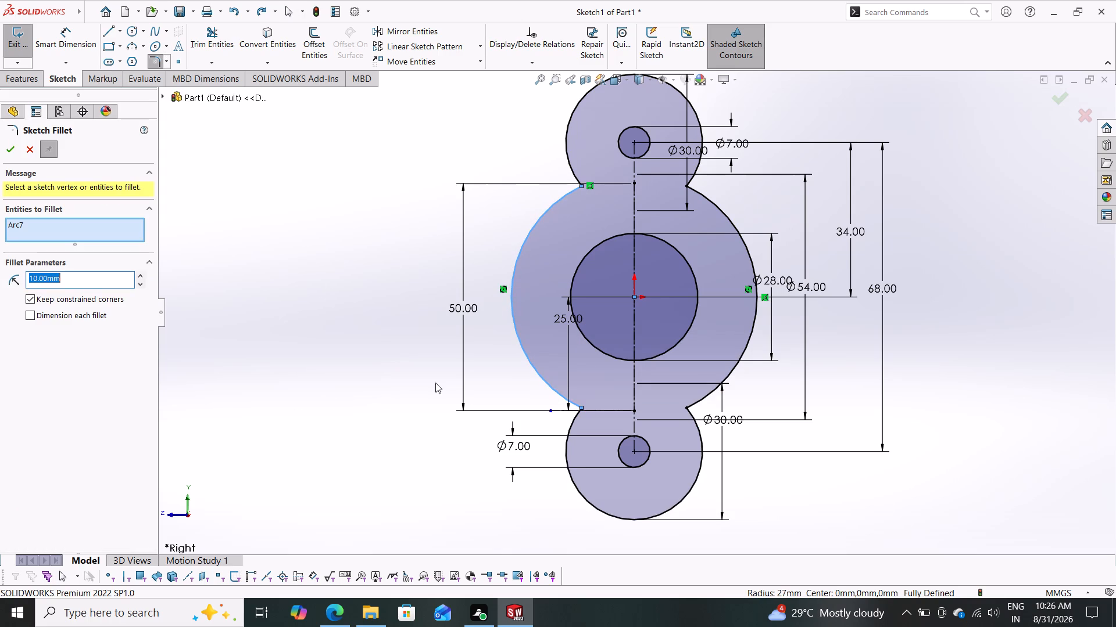
click(571, 426)
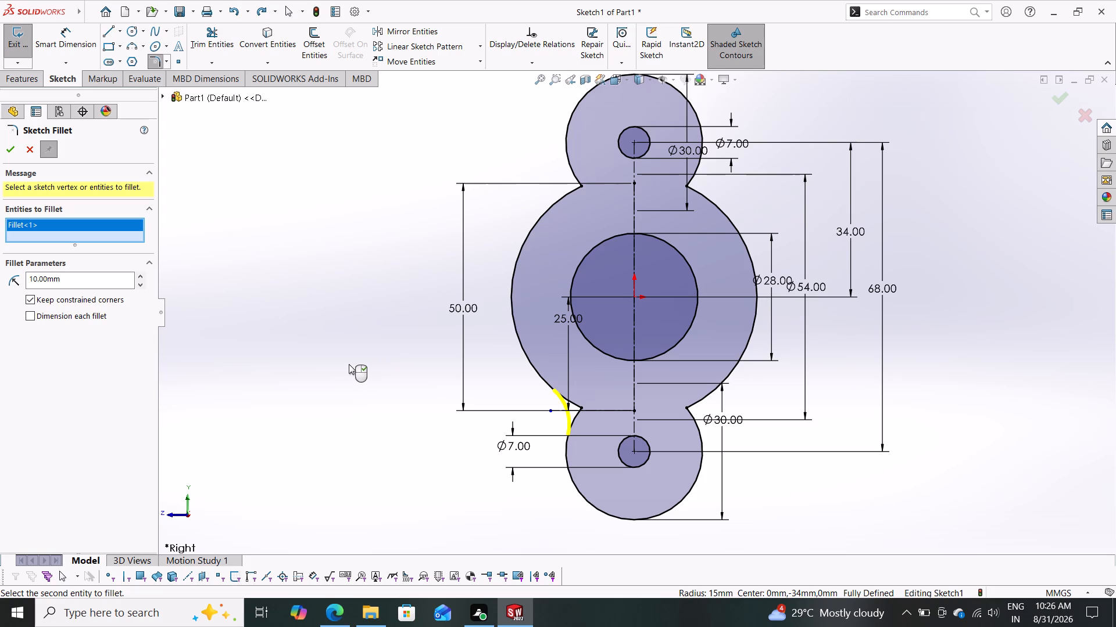
click(692, 417)
click(696, 403)
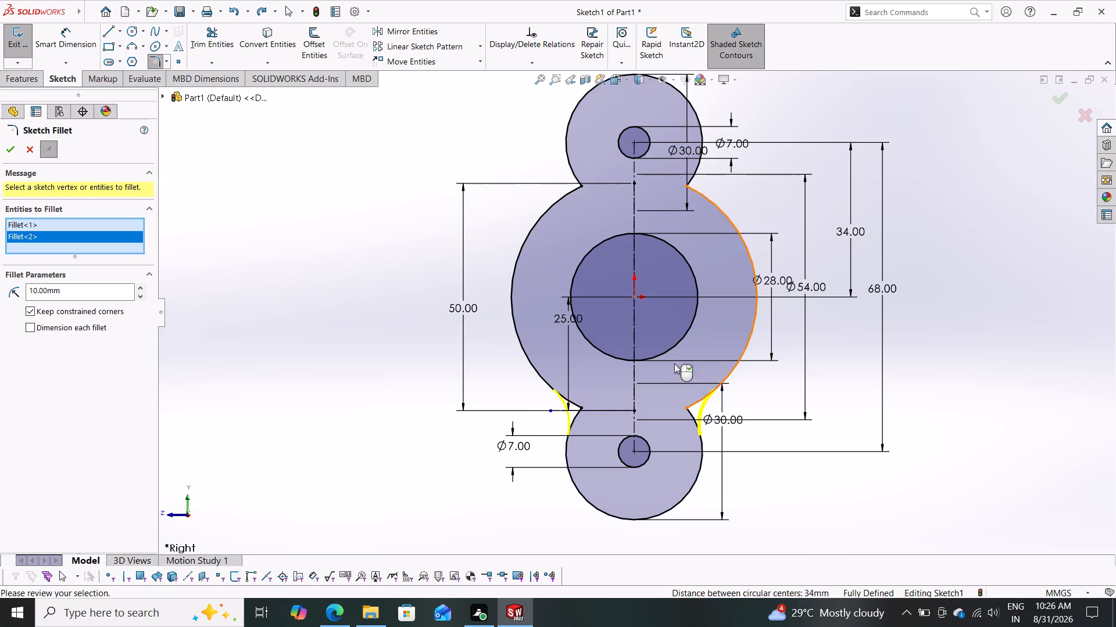
Add both junctions of the upper 30 mm lobe to the 10 mm sketch fillets and apply them all.
click(557, 201)
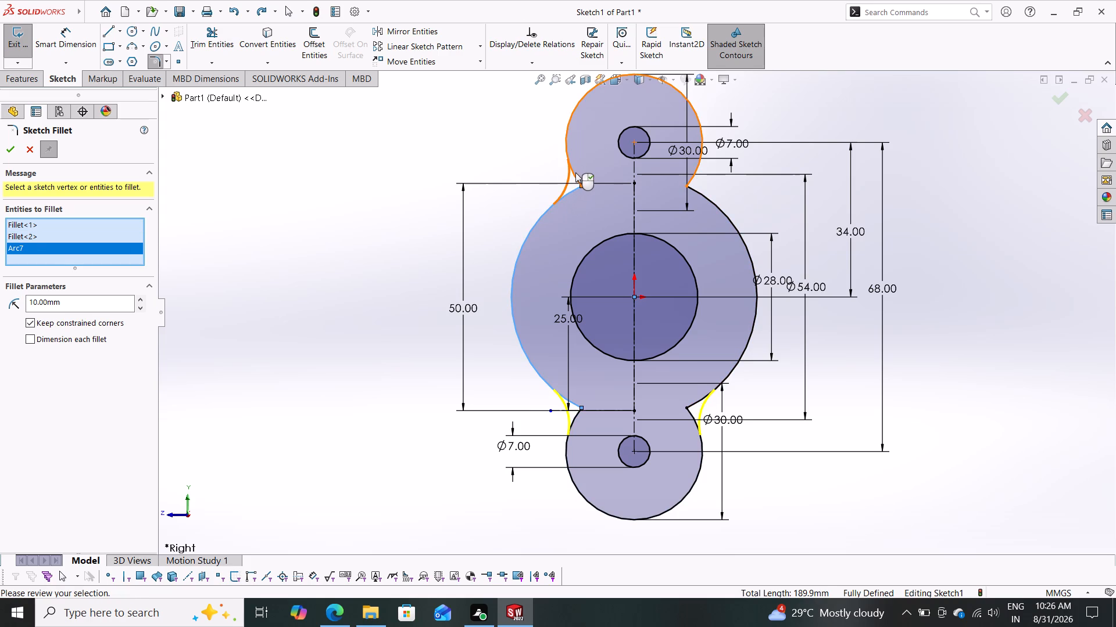
click(575, 172)
click(707, 196)
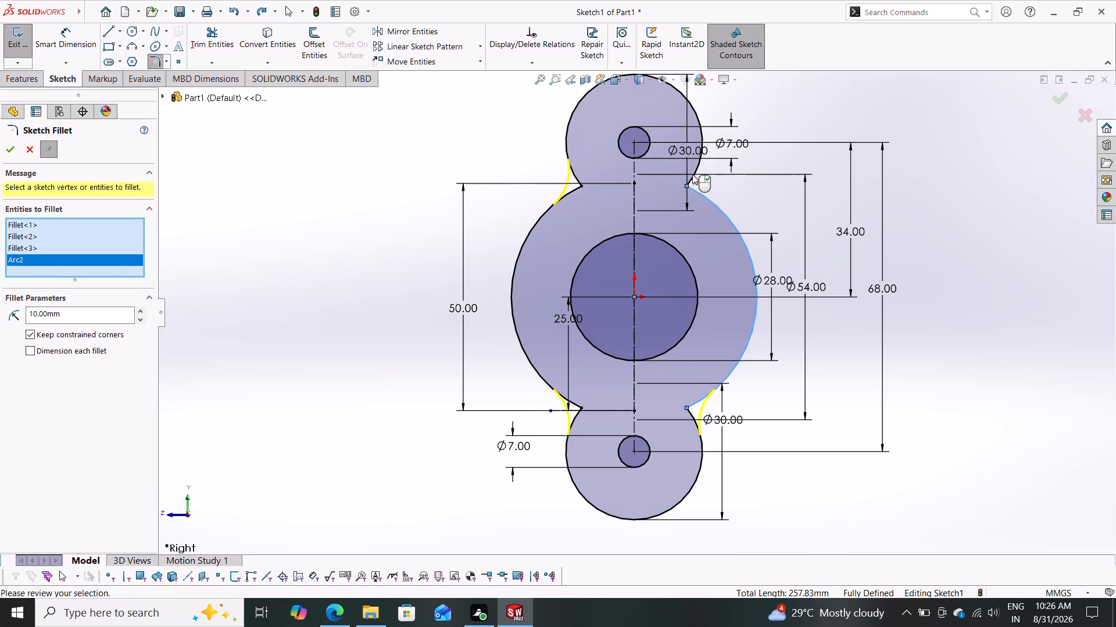
click(693, 173)
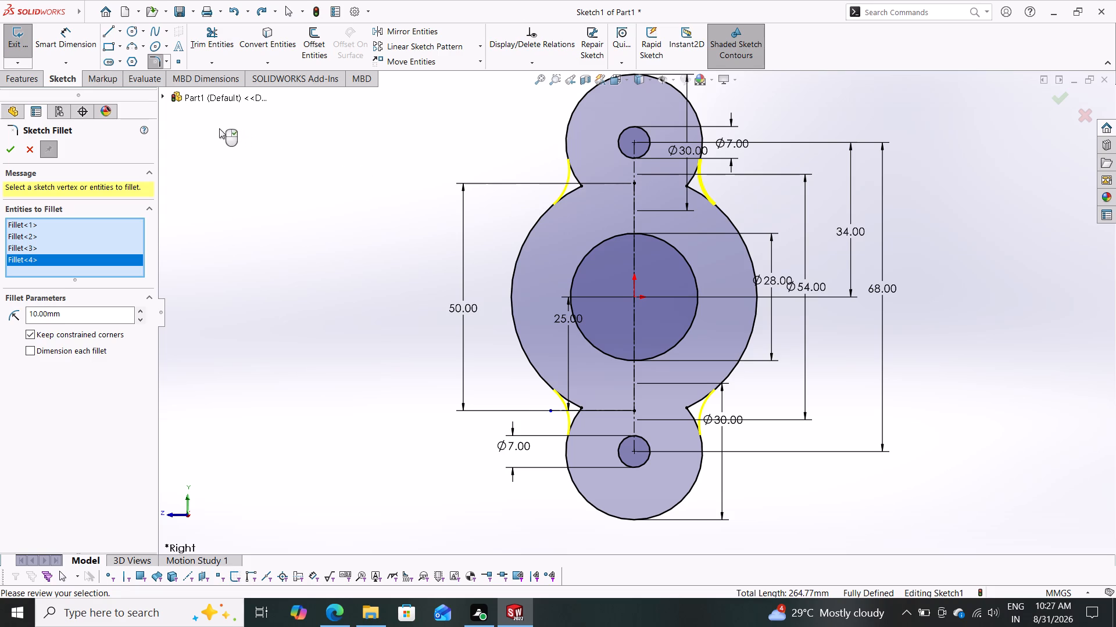
click(7, 149)
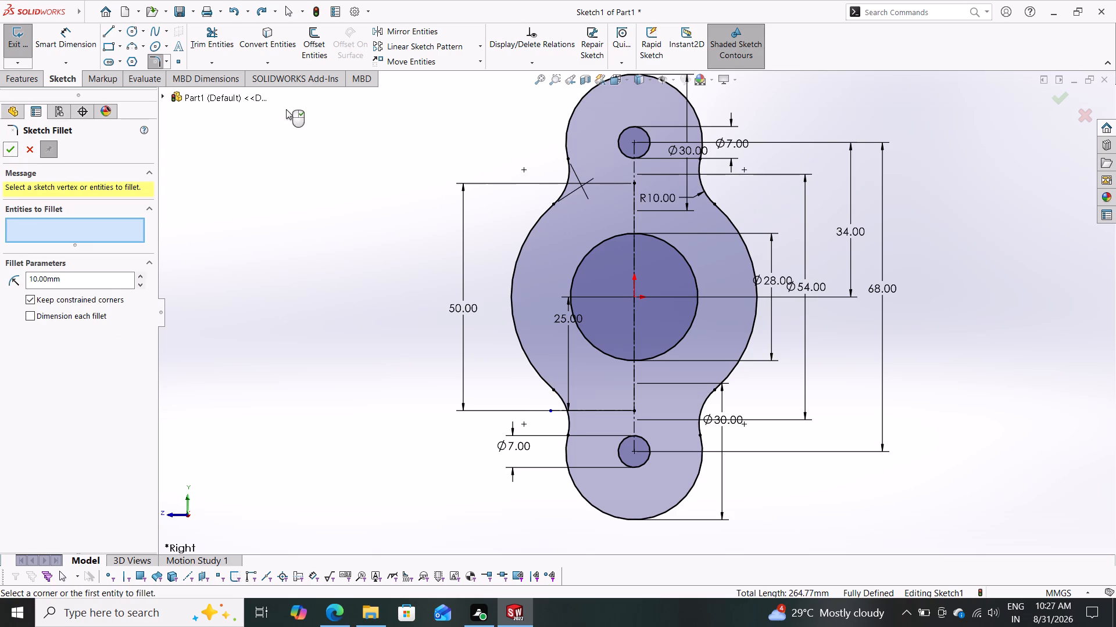
click(1, 147)
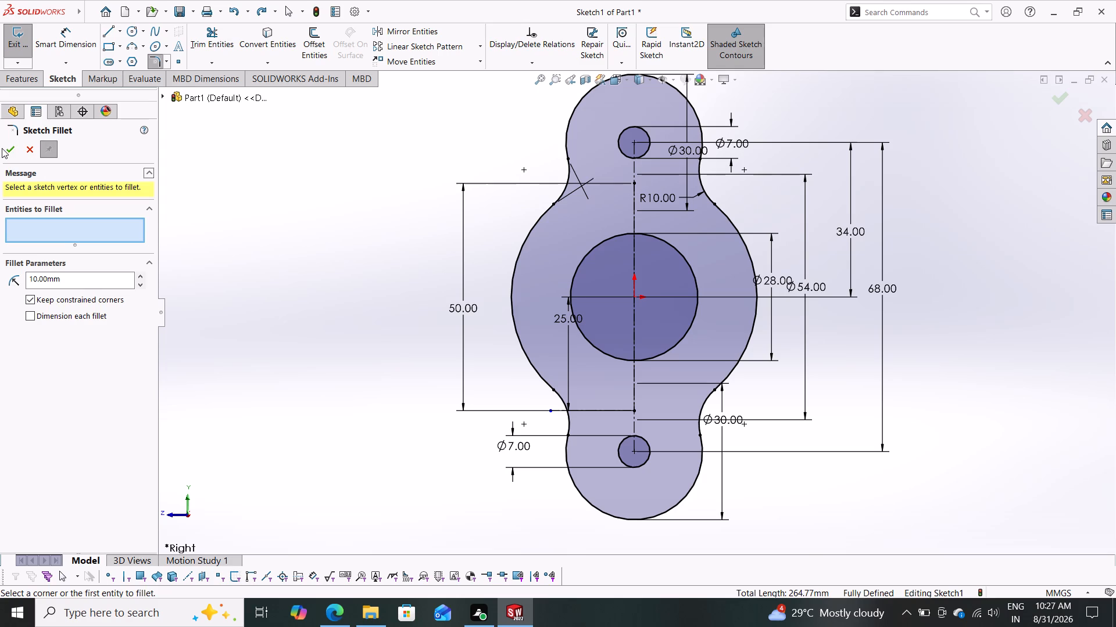
click(7, 149)
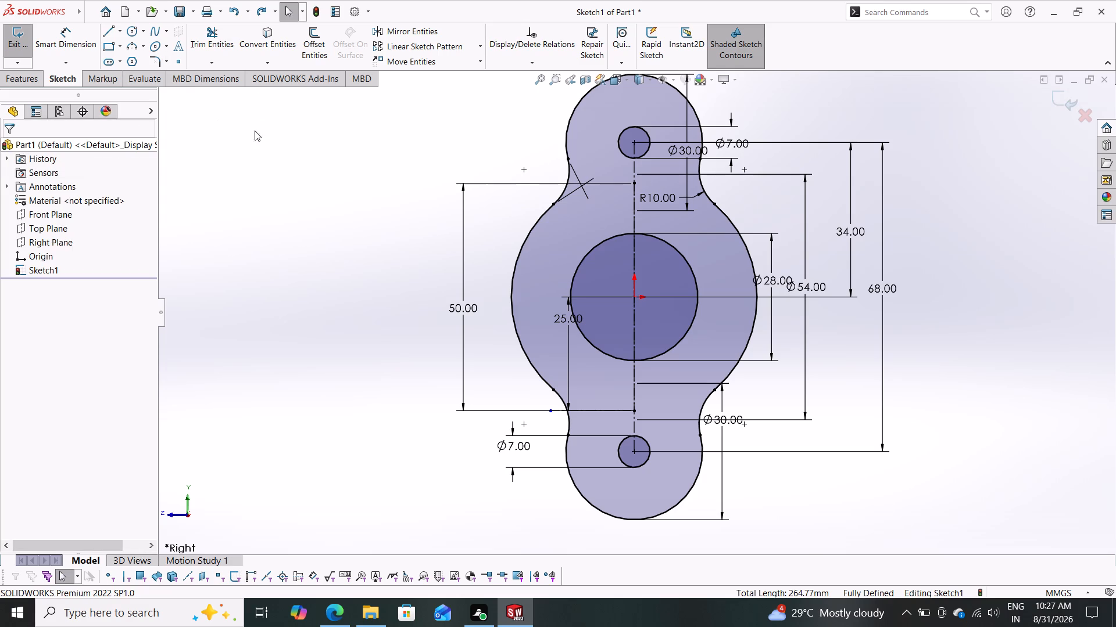
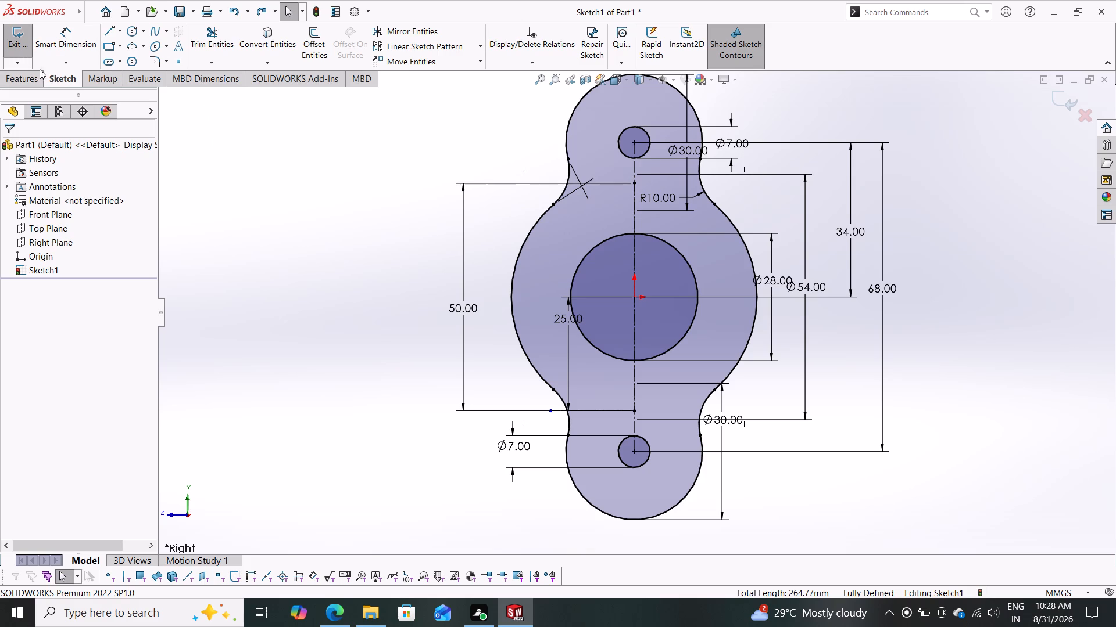
Extrude the flange profile 7 mm using a Mid Plane end condition.
click(16, 78)
click(27, 43)
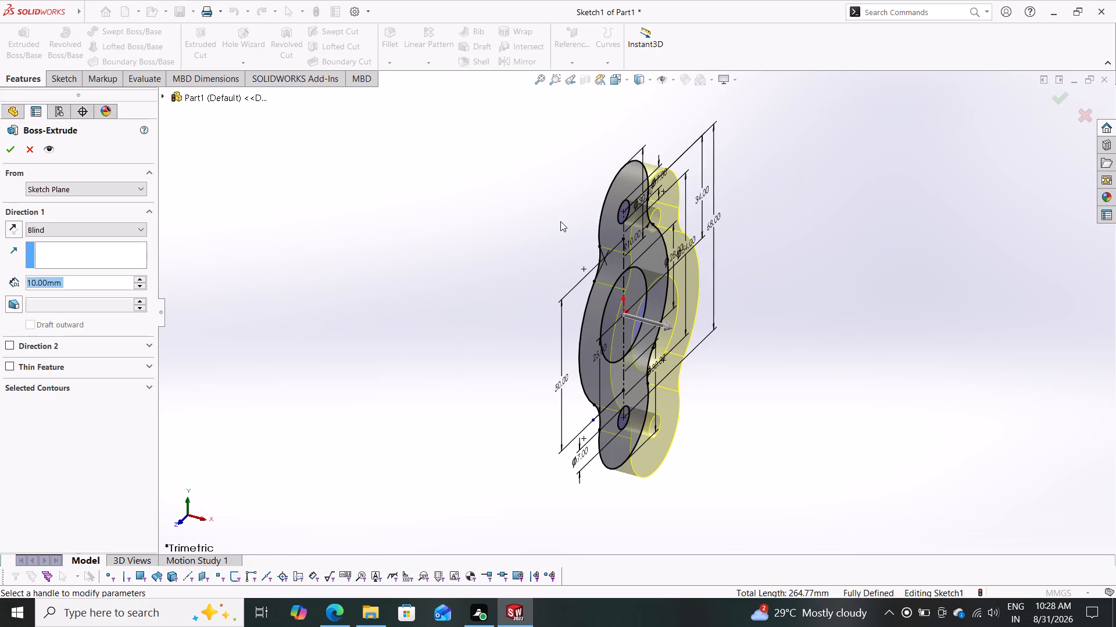
click(100, 224)
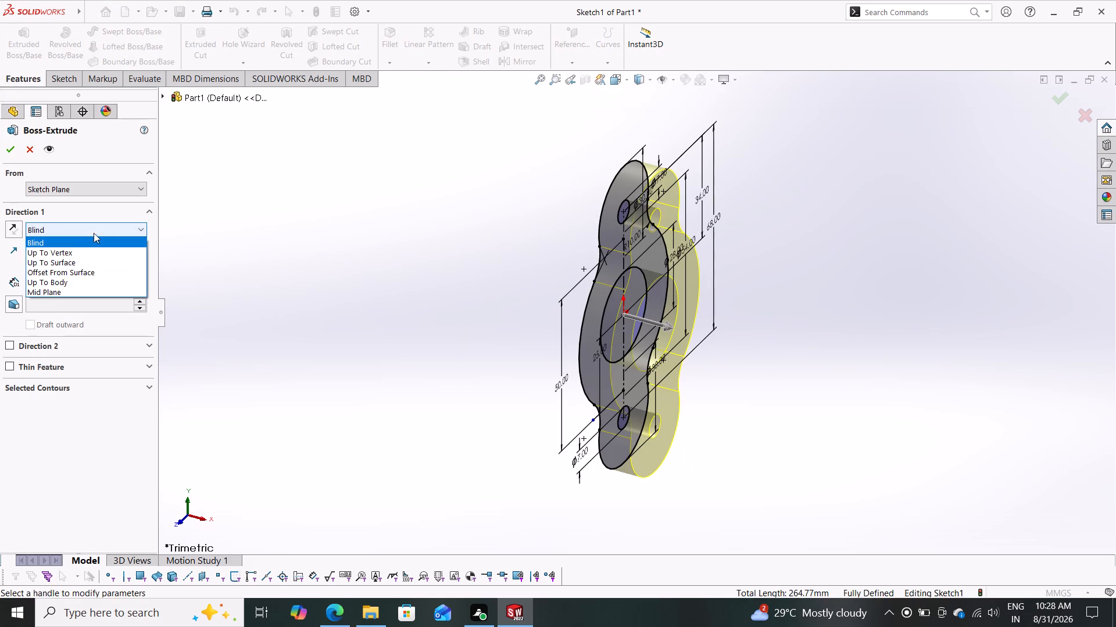
click(58, 289)
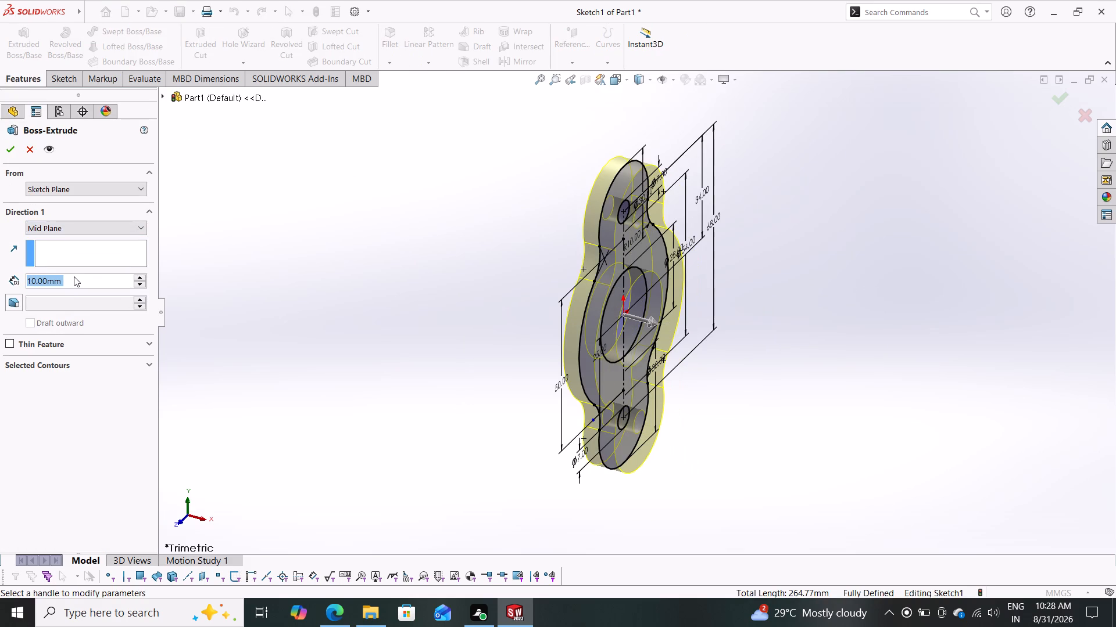
key(7)
key(Return)
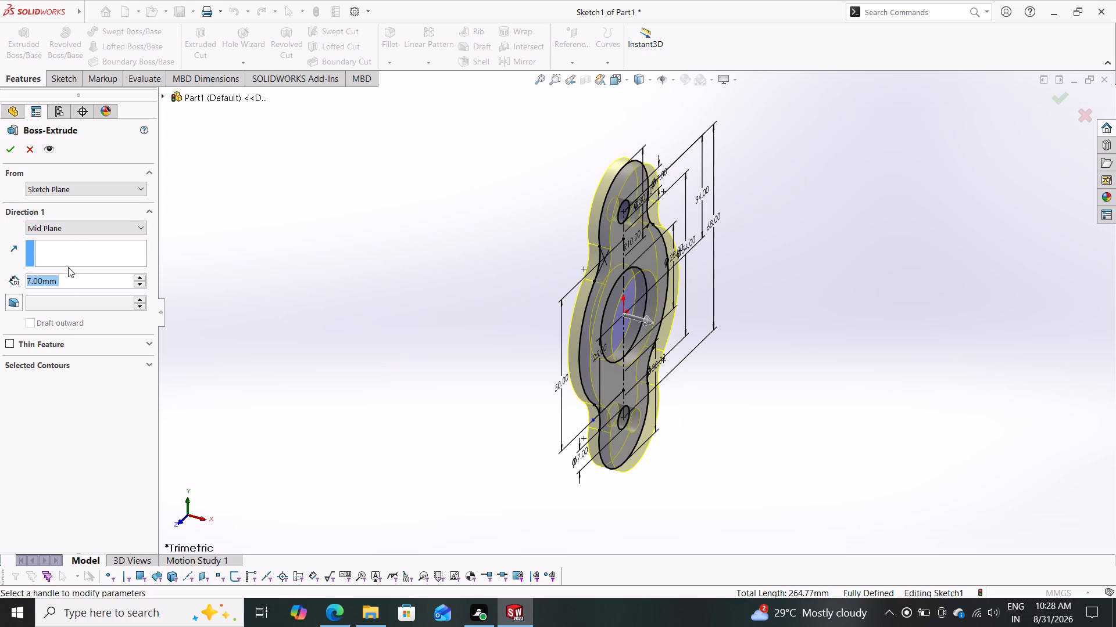
click(5, 150)
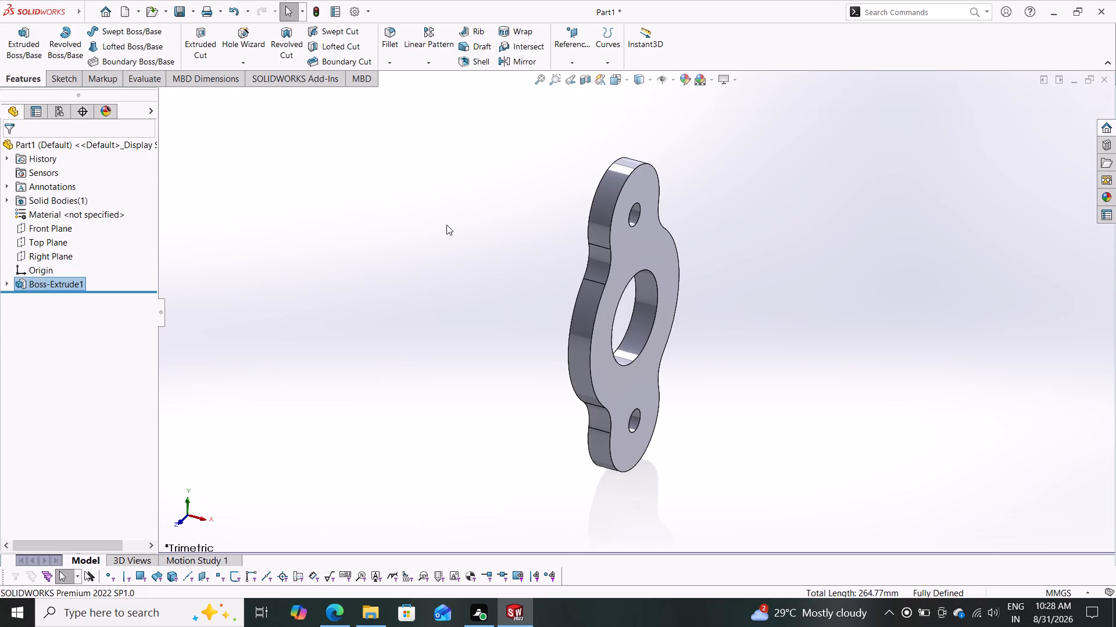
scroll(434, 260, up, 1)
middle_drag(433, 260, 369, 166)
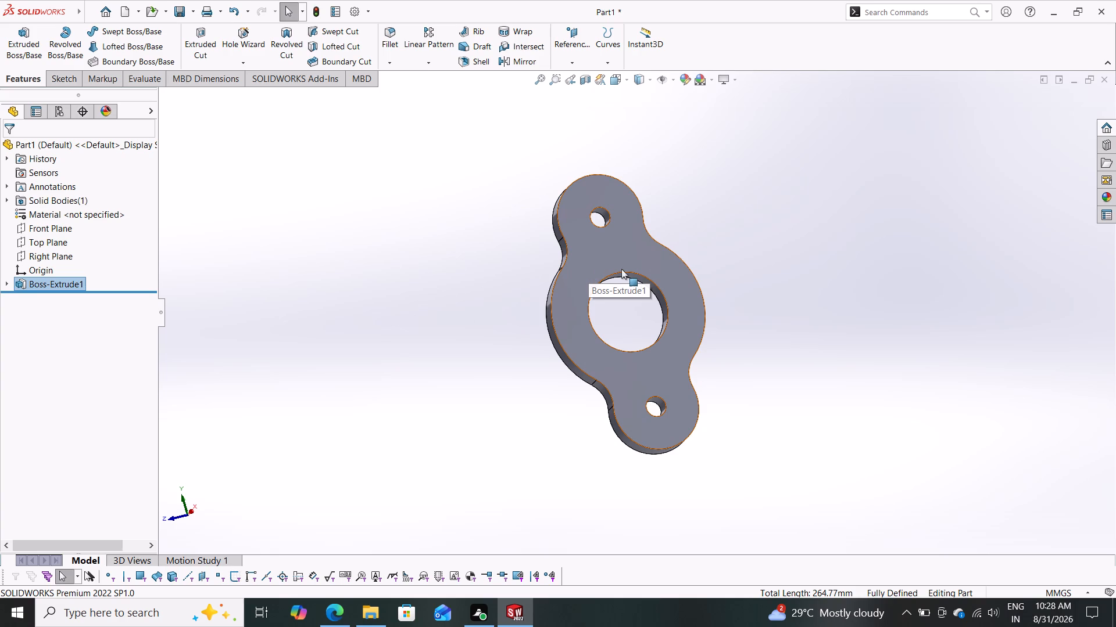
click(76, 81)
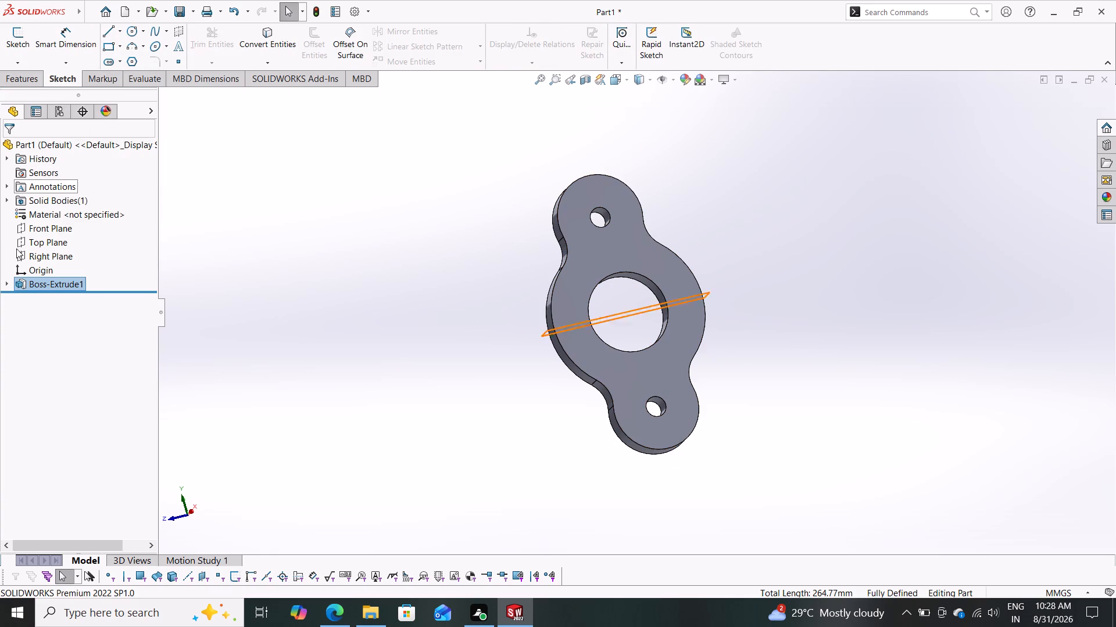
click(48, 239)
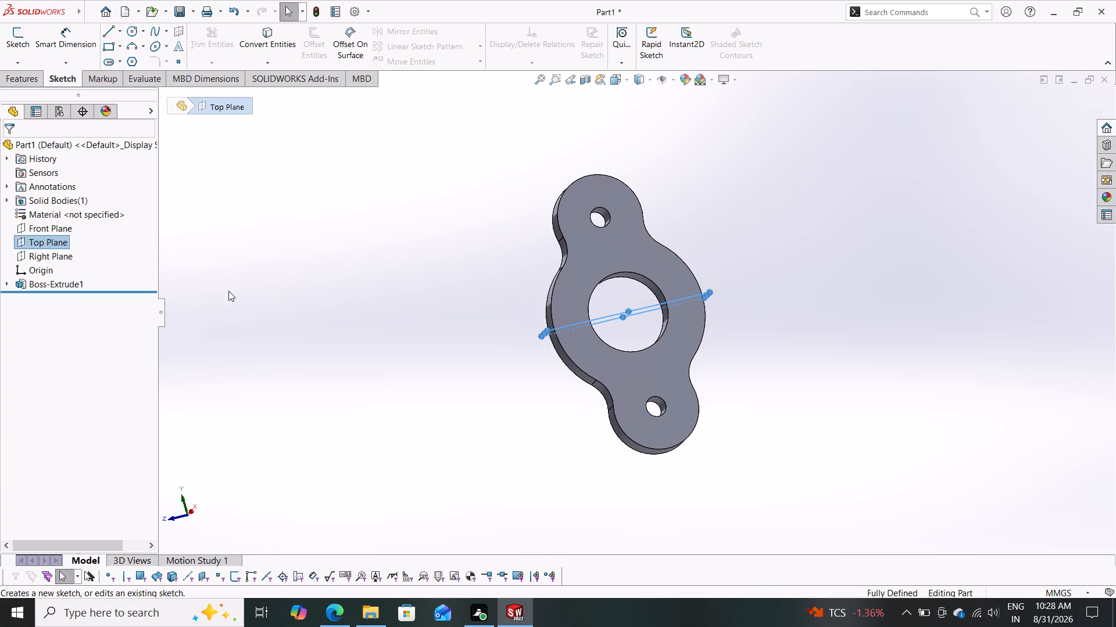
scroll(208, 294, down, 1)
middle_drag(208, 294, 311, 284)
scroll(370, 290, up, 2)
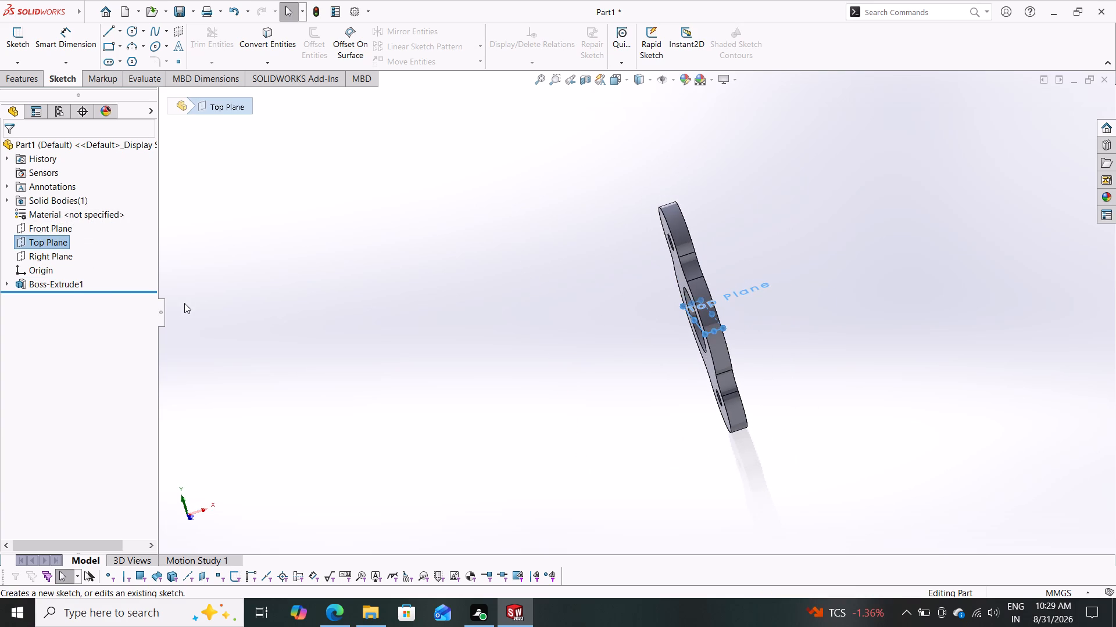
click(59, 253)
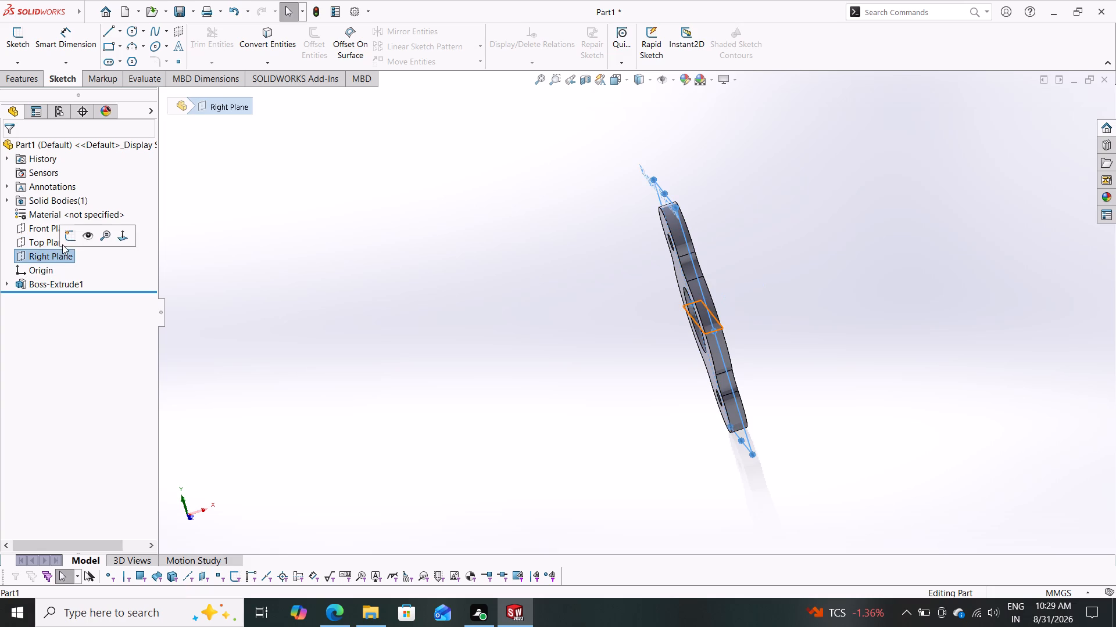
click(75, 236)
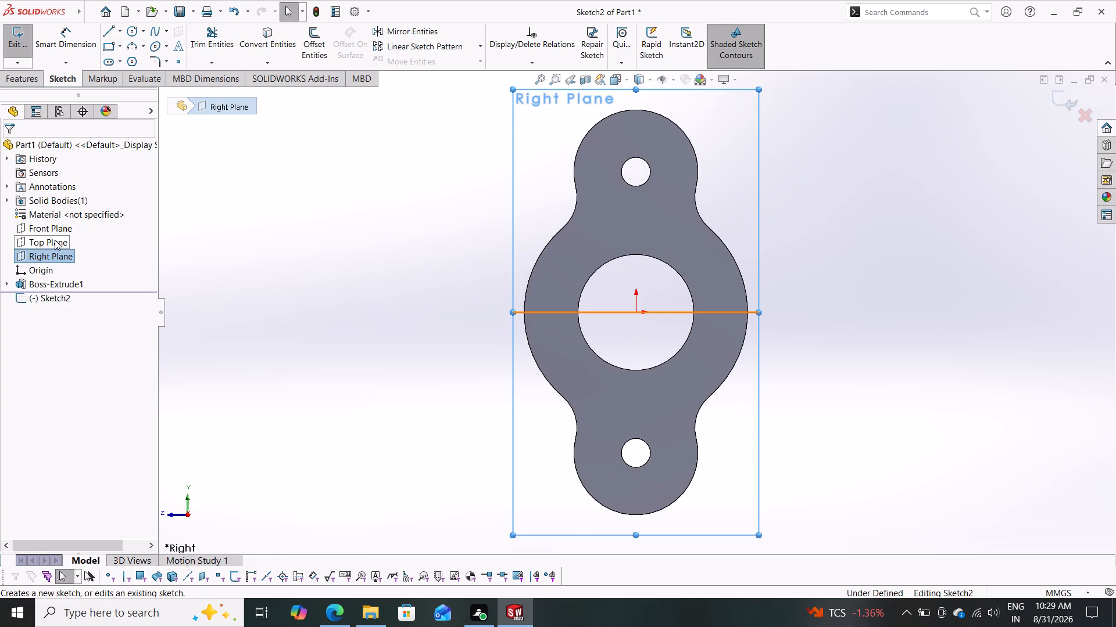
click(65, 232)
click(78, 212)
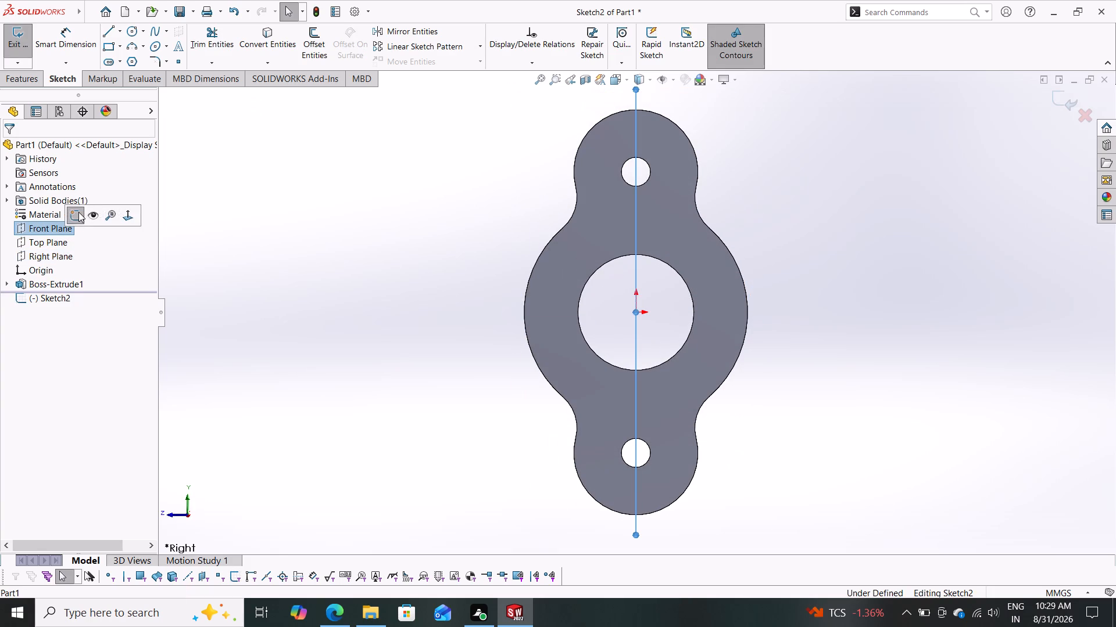
Start a sketch on the Front Plane and draw a horizontal line about 27.7 mm long from the origin toward negative X.
click(48, 226)
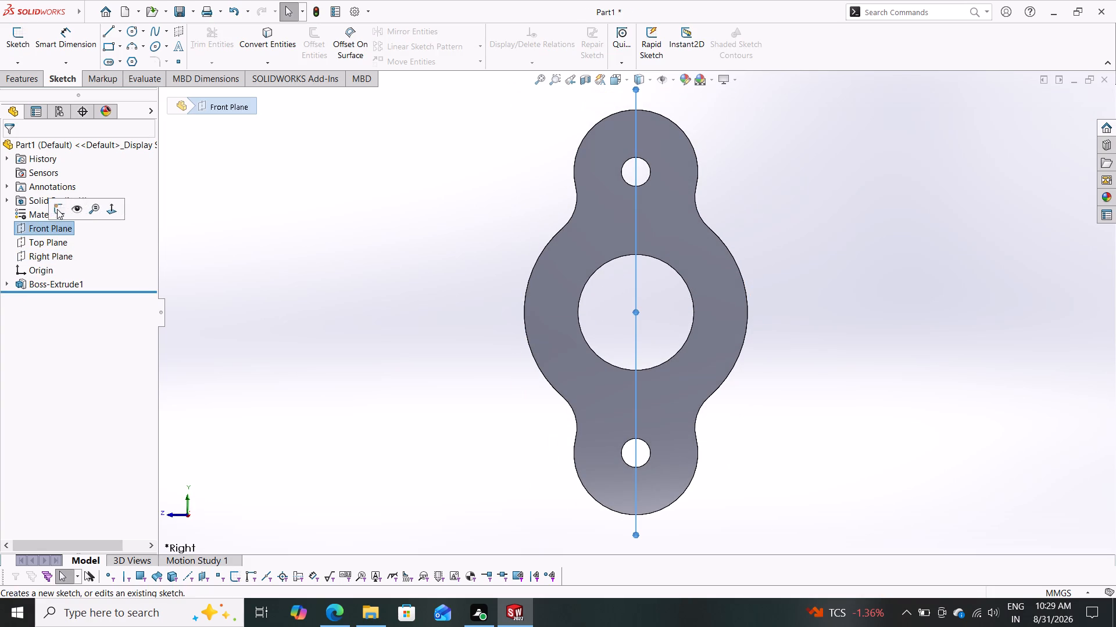
click(58, 208)
key(Escape)
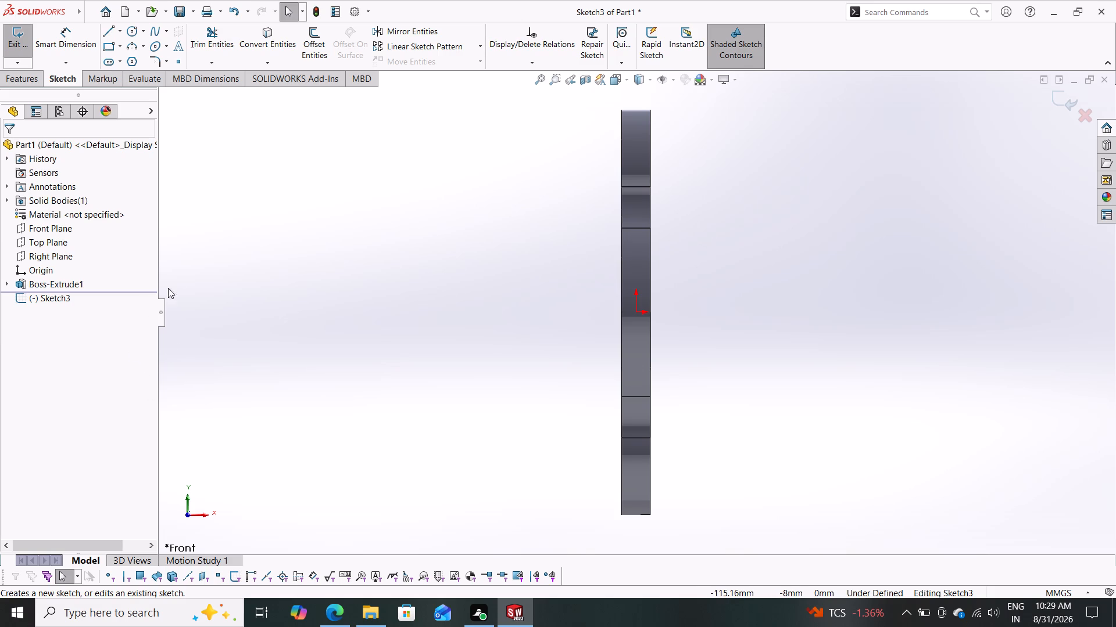
drag(107, 29, 112, 39)
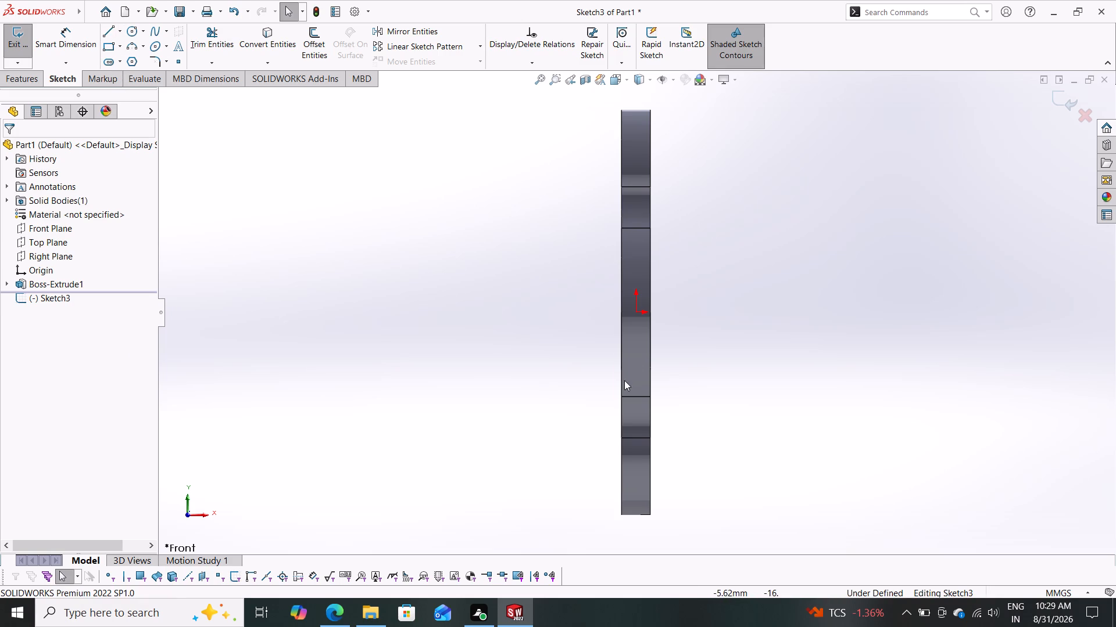
click(108, 30)
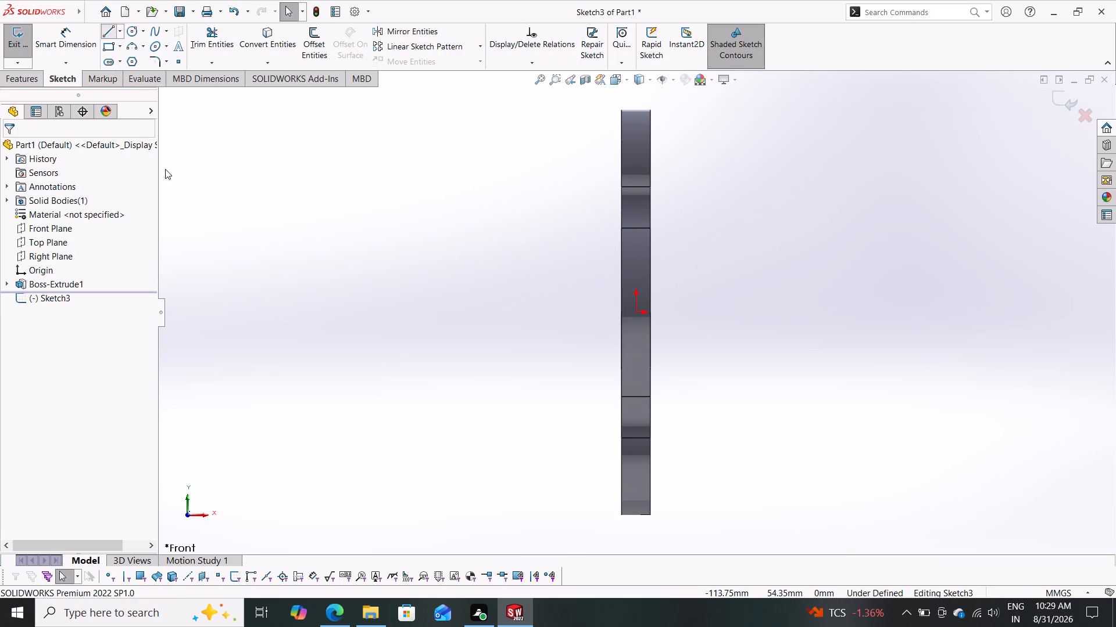
click(636, 312)
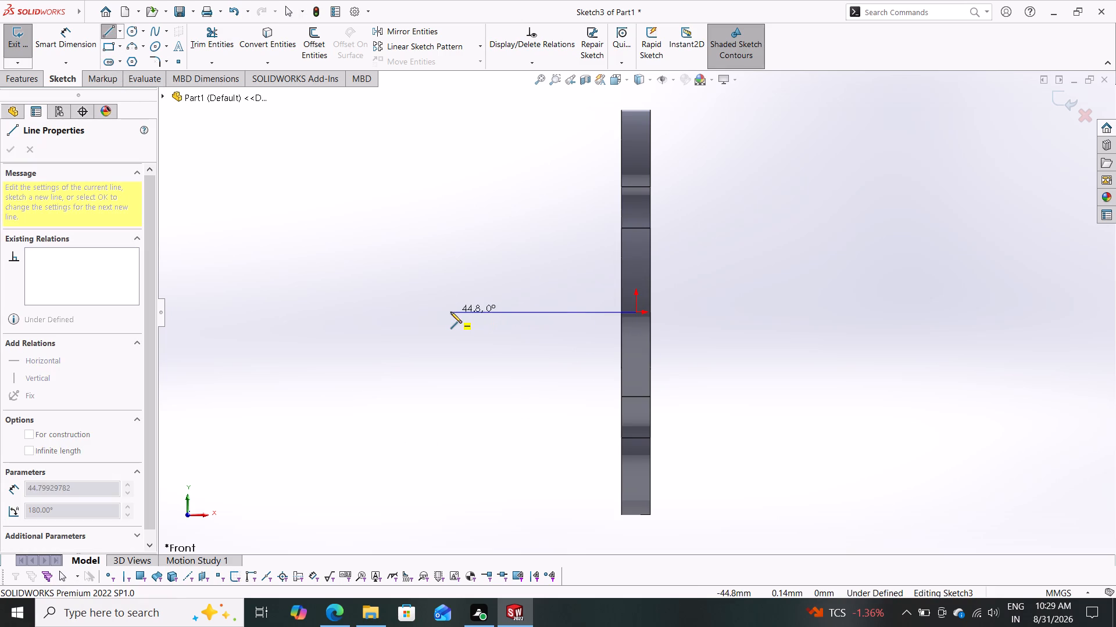
click(521, 315)
key(Escape)
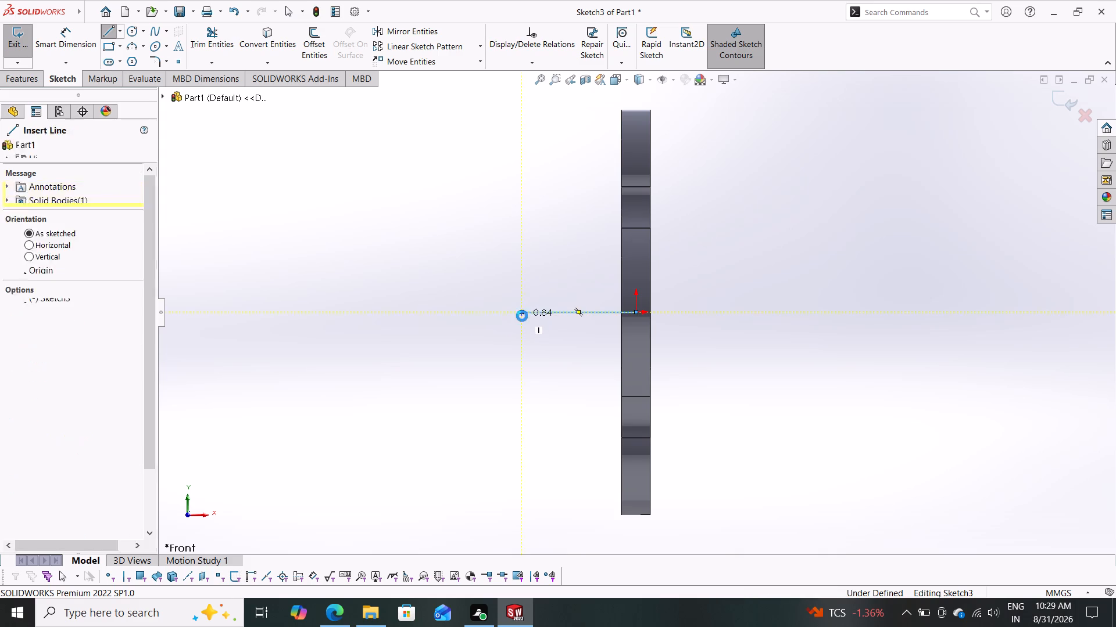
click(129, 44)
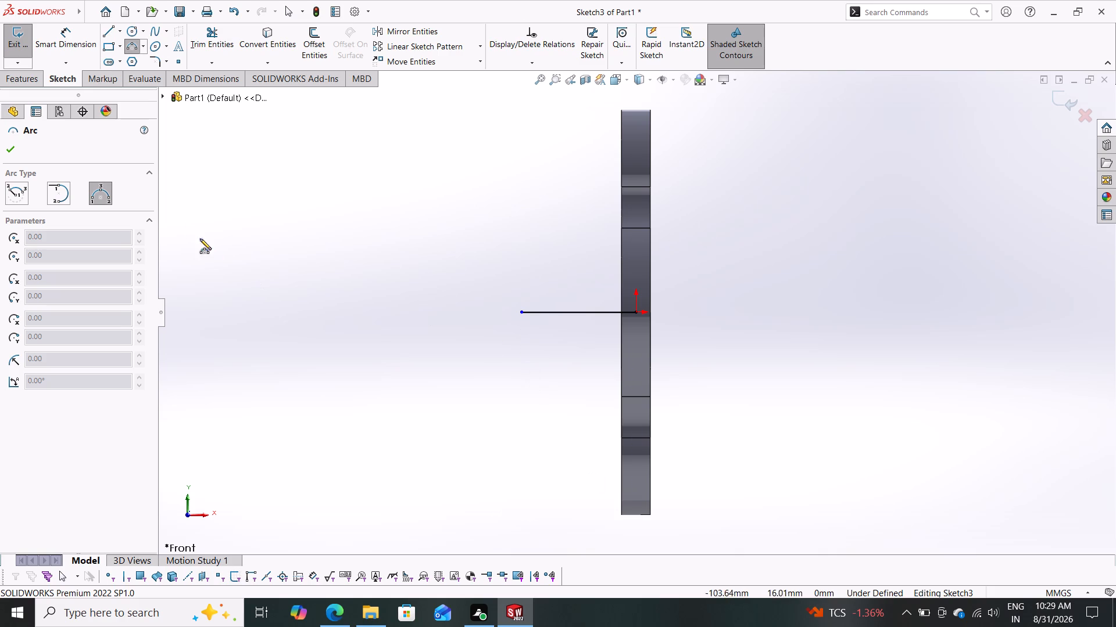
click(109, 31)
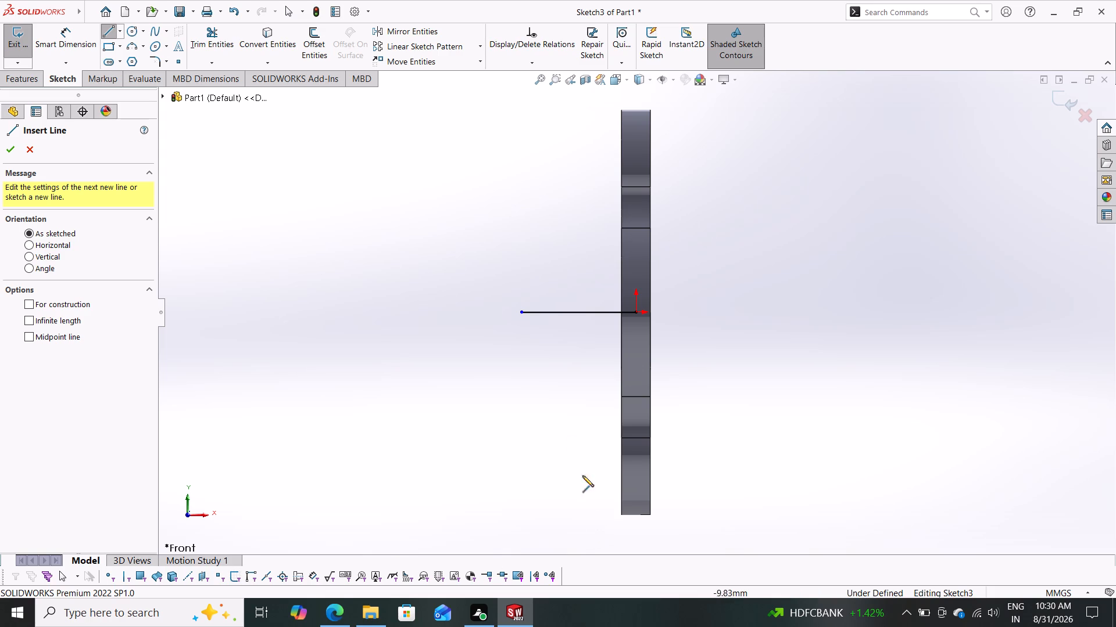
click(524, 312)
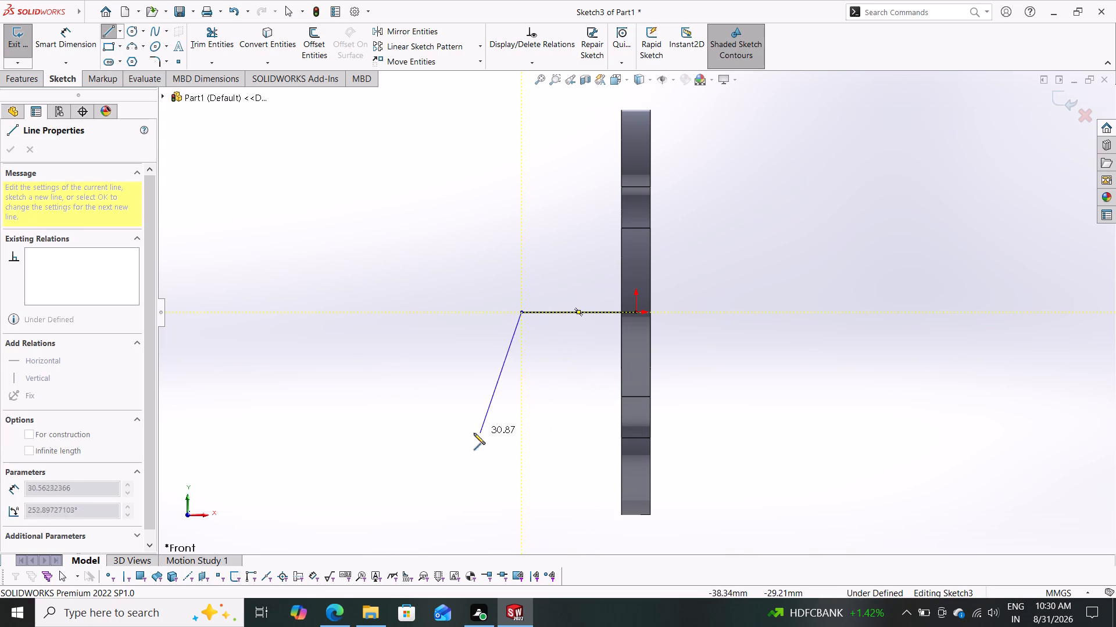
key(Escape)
Draw a three-point arc of about 29.9 mm radius from the line's free end, curving outward and down away from the flange.
click(131, 43)
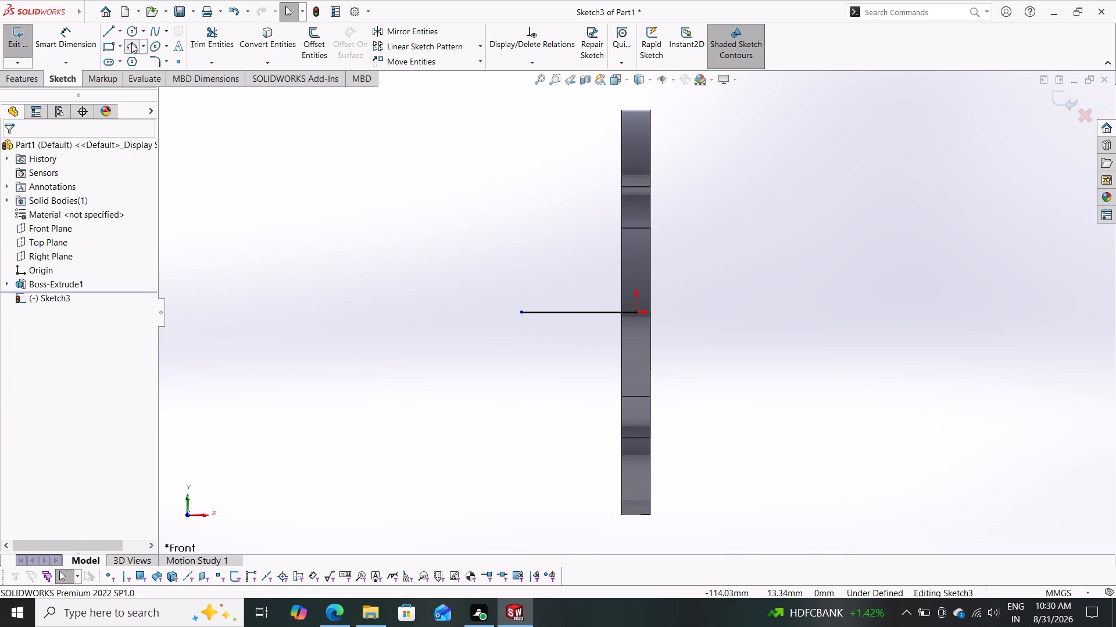
click(520, 313)
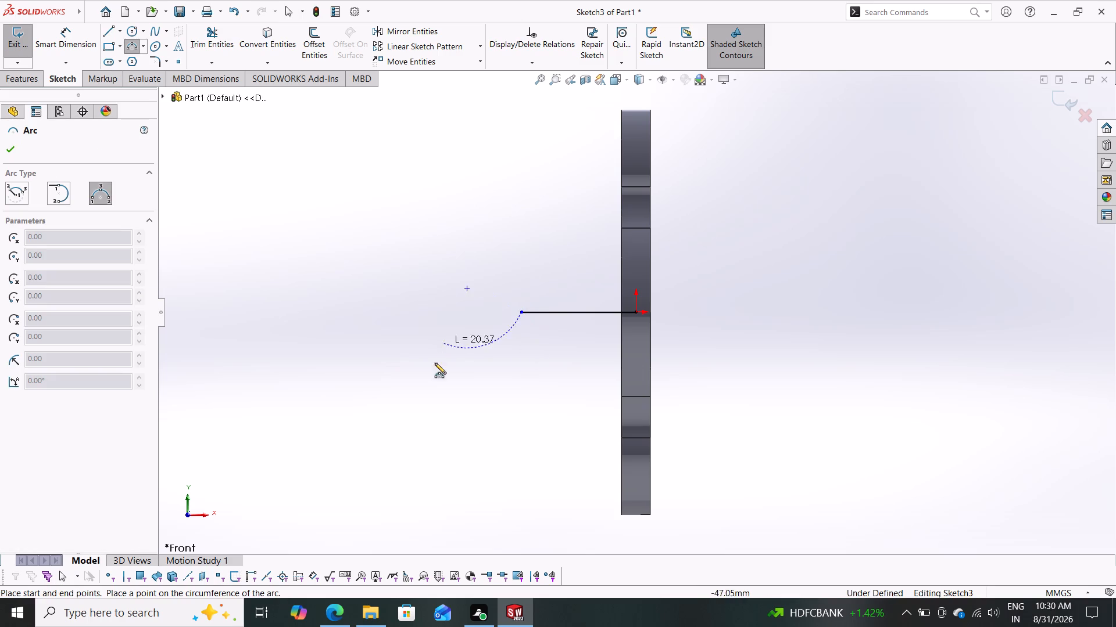
click(410, 481)
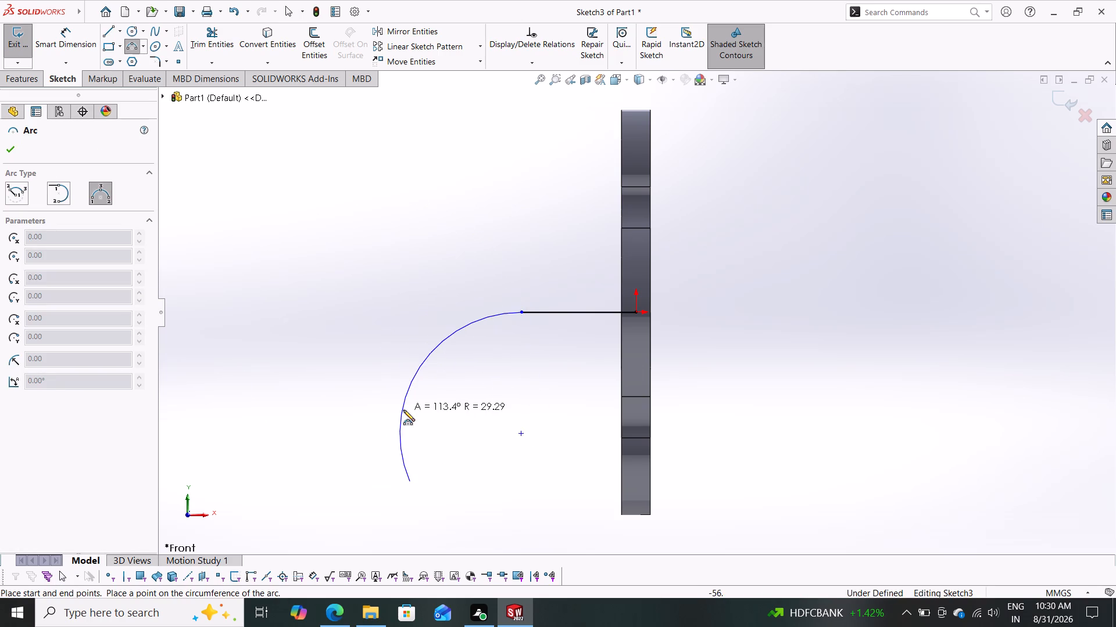
click(404, 410)
Dimension the arc's radius as 50 mm.
drag(70, 30, 71, 37)
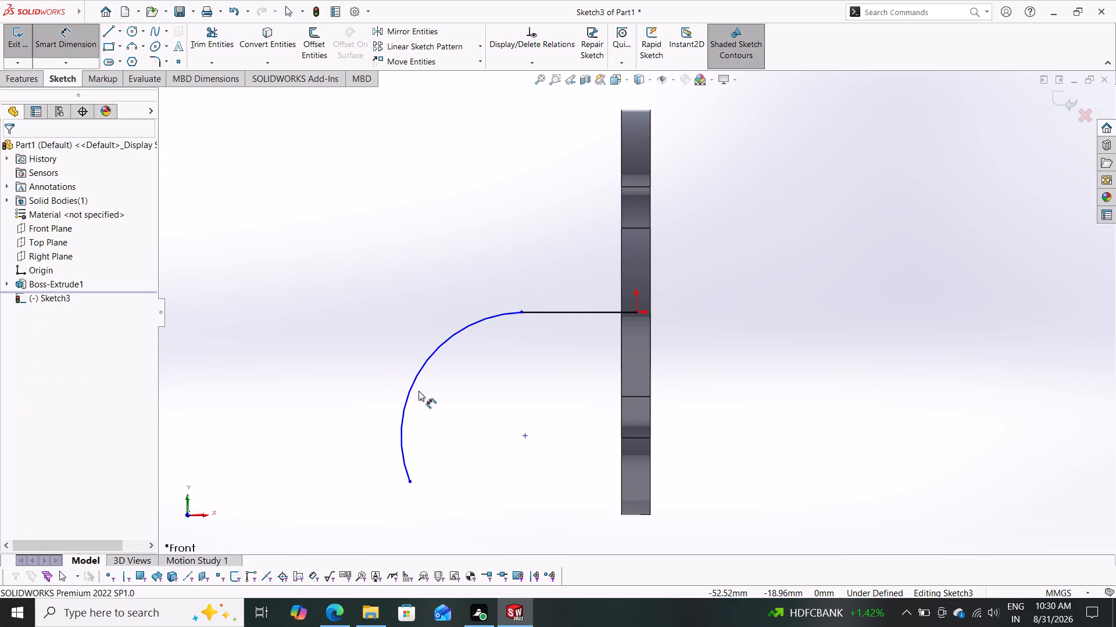
click(417, 379)
click(463, 405)
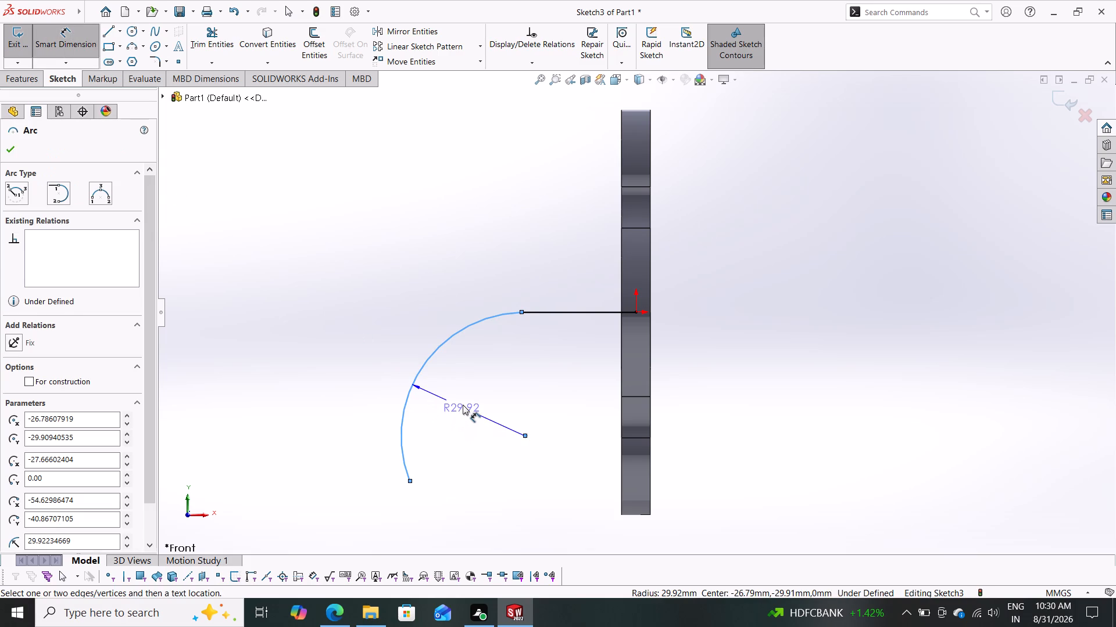
text(50)
key(Return)
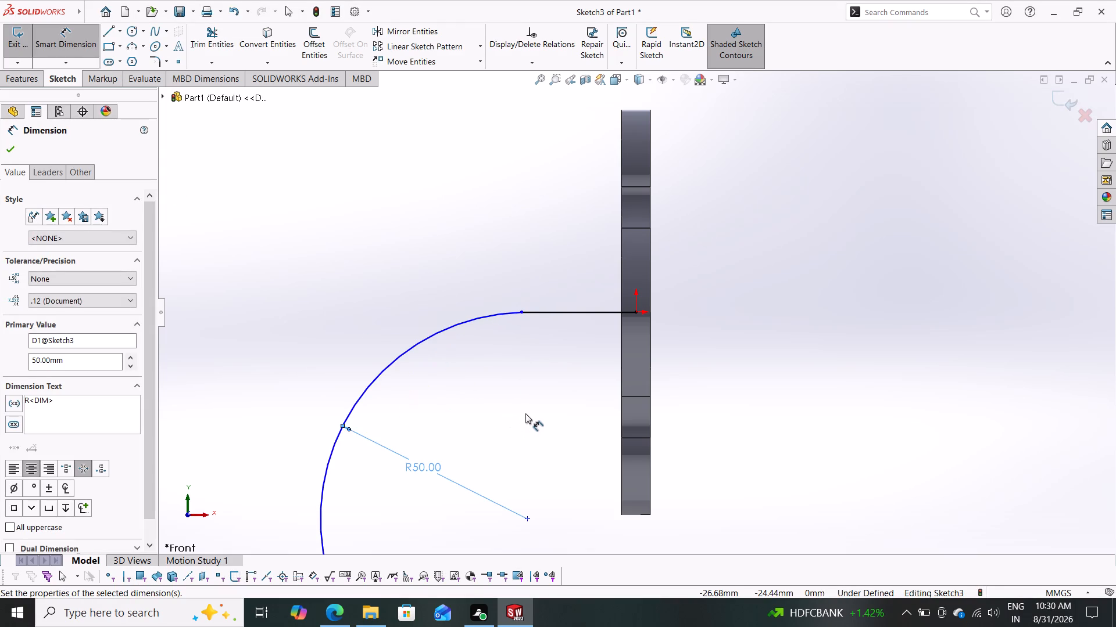
key(Escape)
Add a tangent relation between the 50 mm arc and the horizontal line.
shift+scroll(525, 413, down, 1)
shift+scroll(525, 413, up, 3)
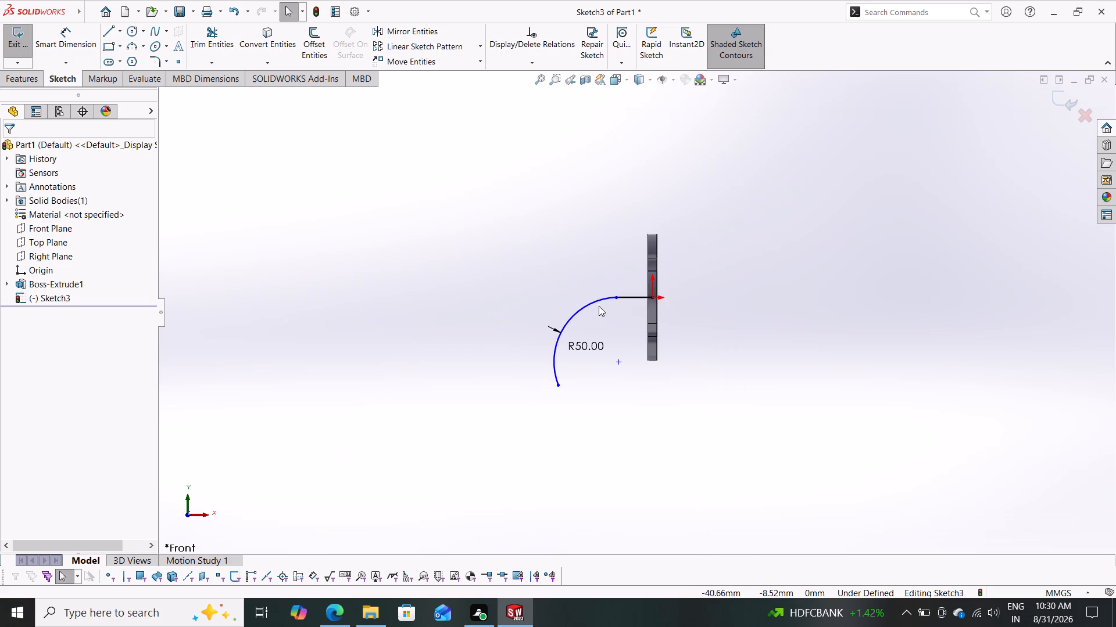
shift+click(598, 302)
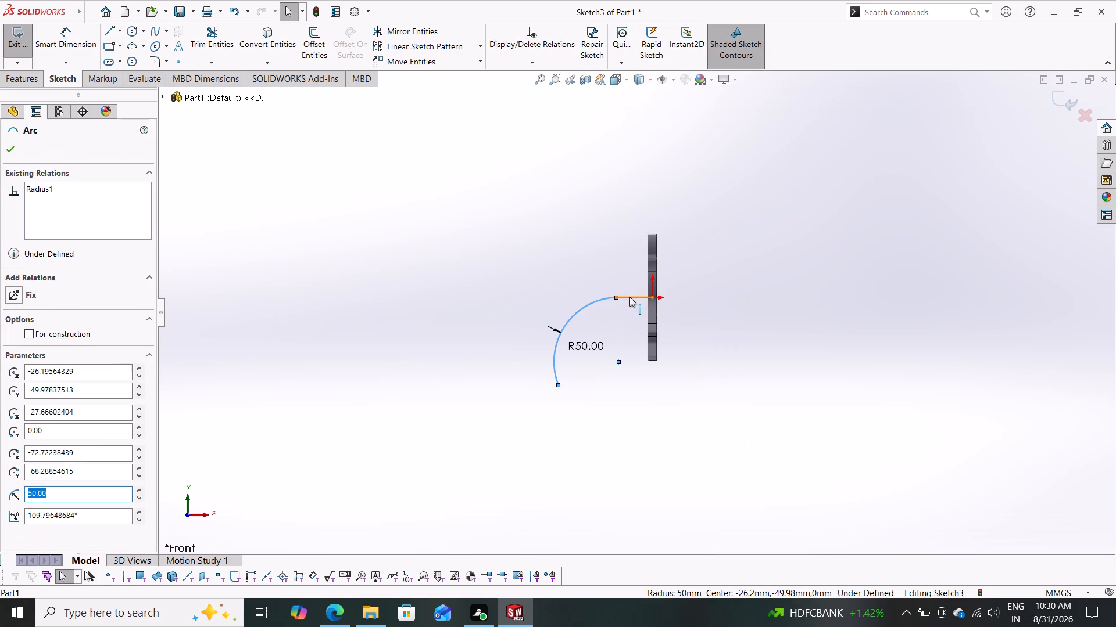
shift+click(629, 297)
click(47, 352)
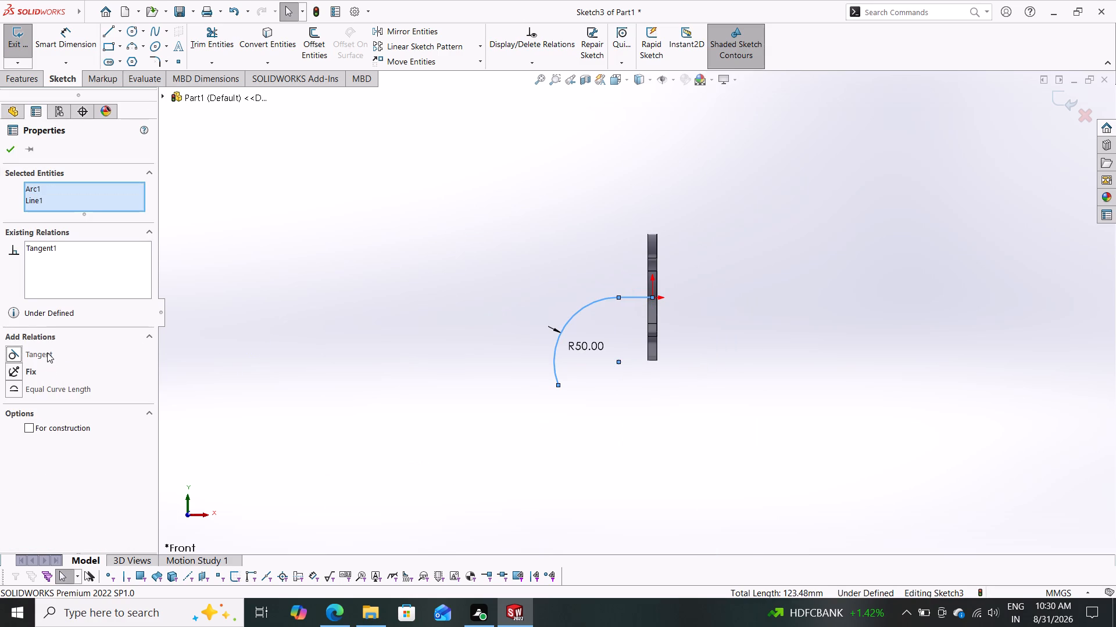
click(14, 150)
key(Escape)
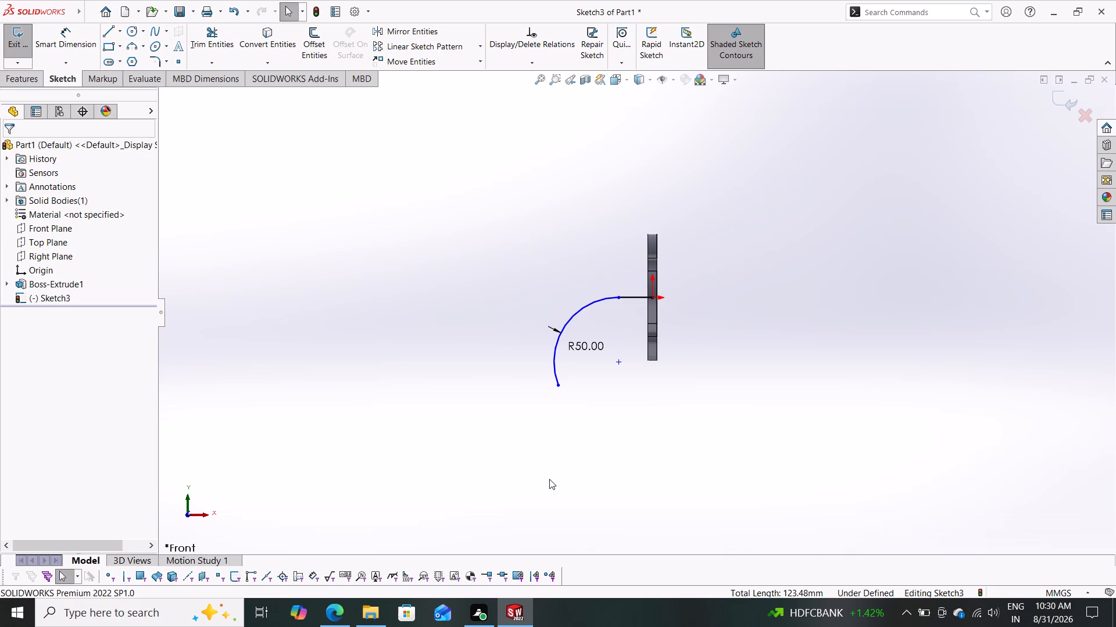
Draw a vertical line about 56 mm long straight down from the arc's lower endpoint.
click(110, 29)
click(557, 387)
click(559, 457)
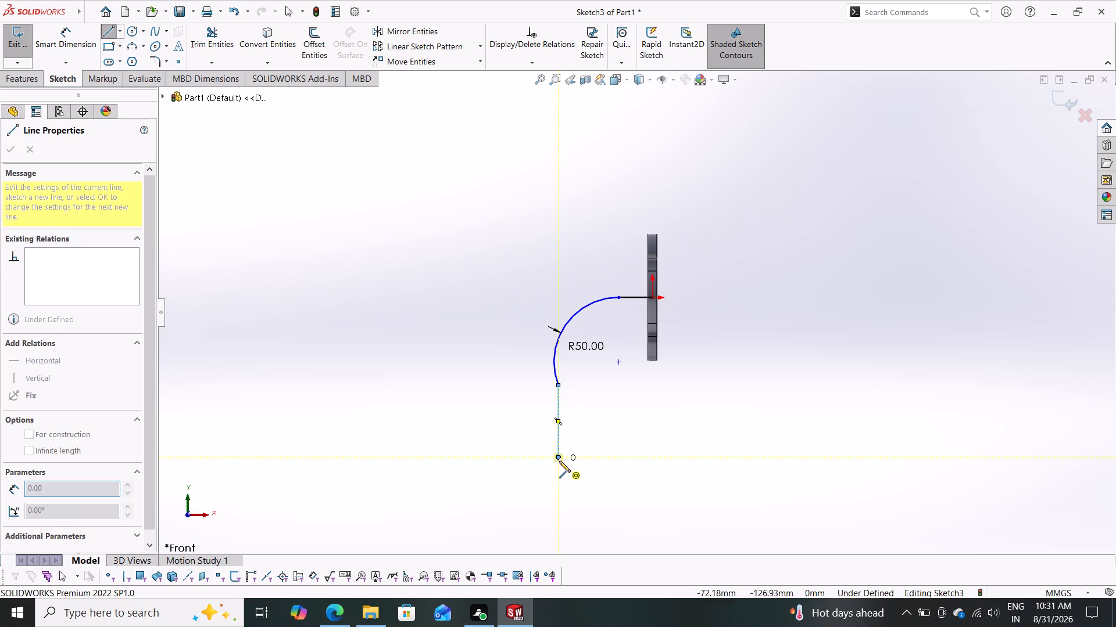
key(Escape)
Add a tangent relation between the vertical line and the 50 mm arc.
shift+click(558, 408)
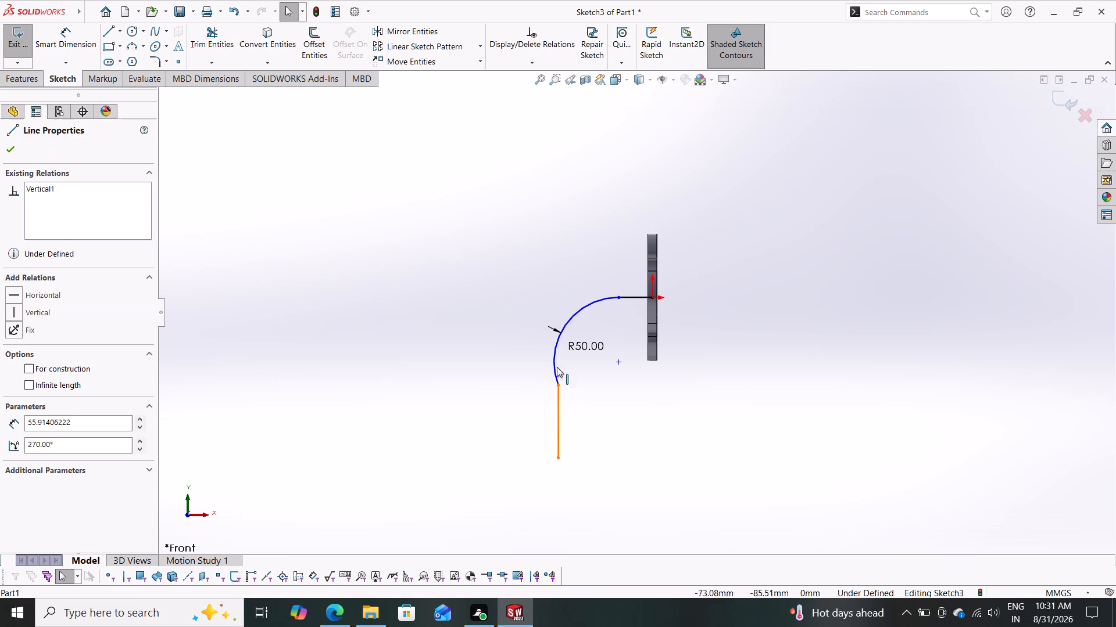
shift+click(556, 355)
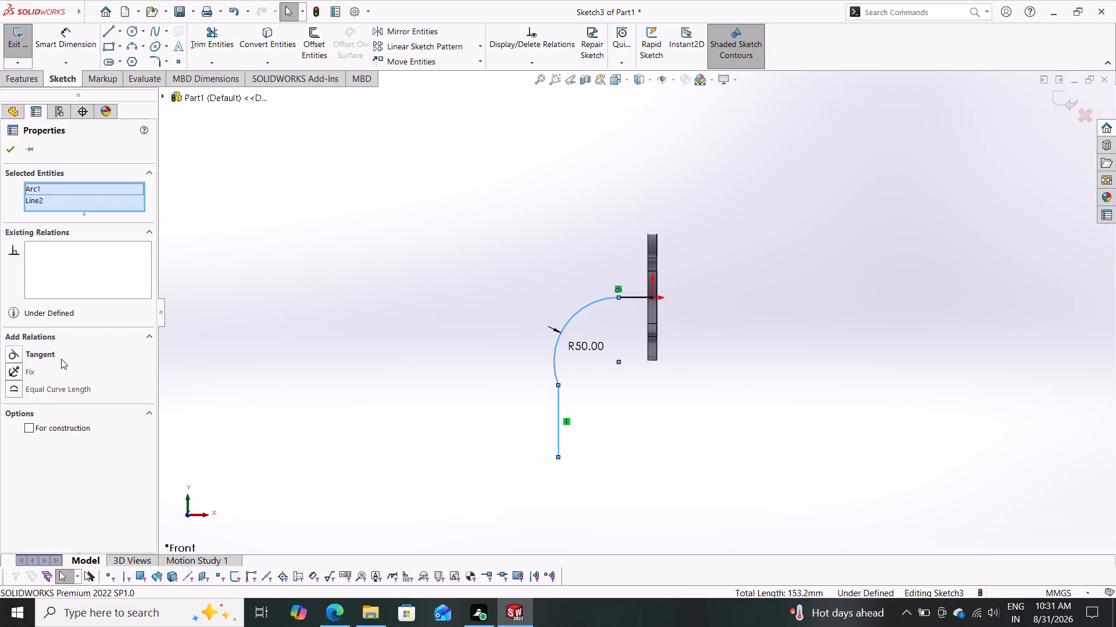
click(52, 352)
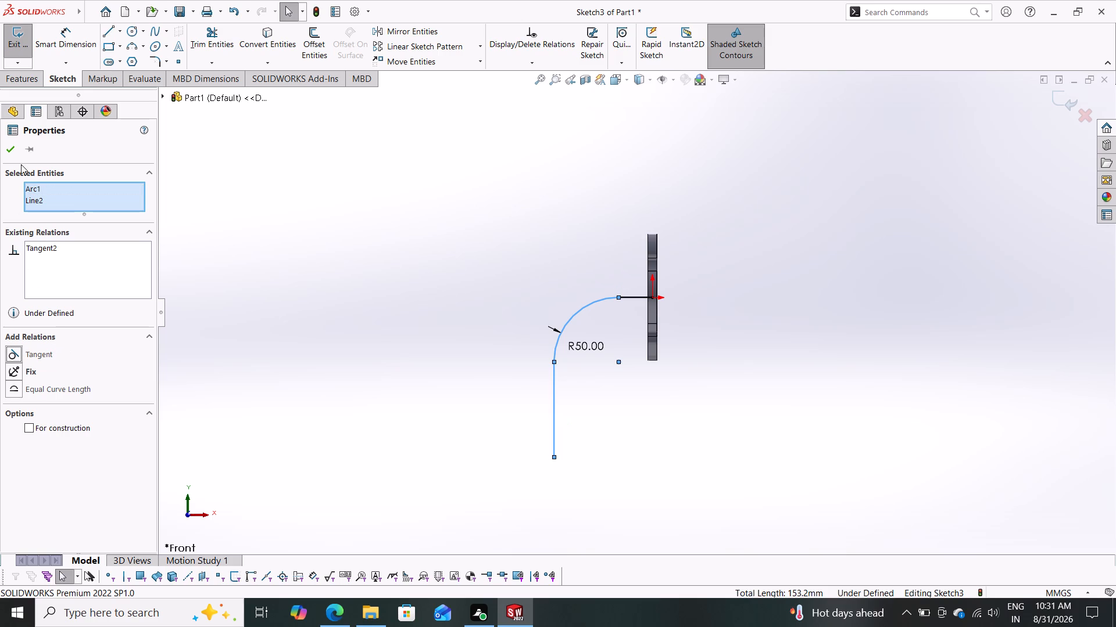
click(15, 143)
Dimension the vertical line's length between its two endpoints as 40 mm.
click(72, 31)
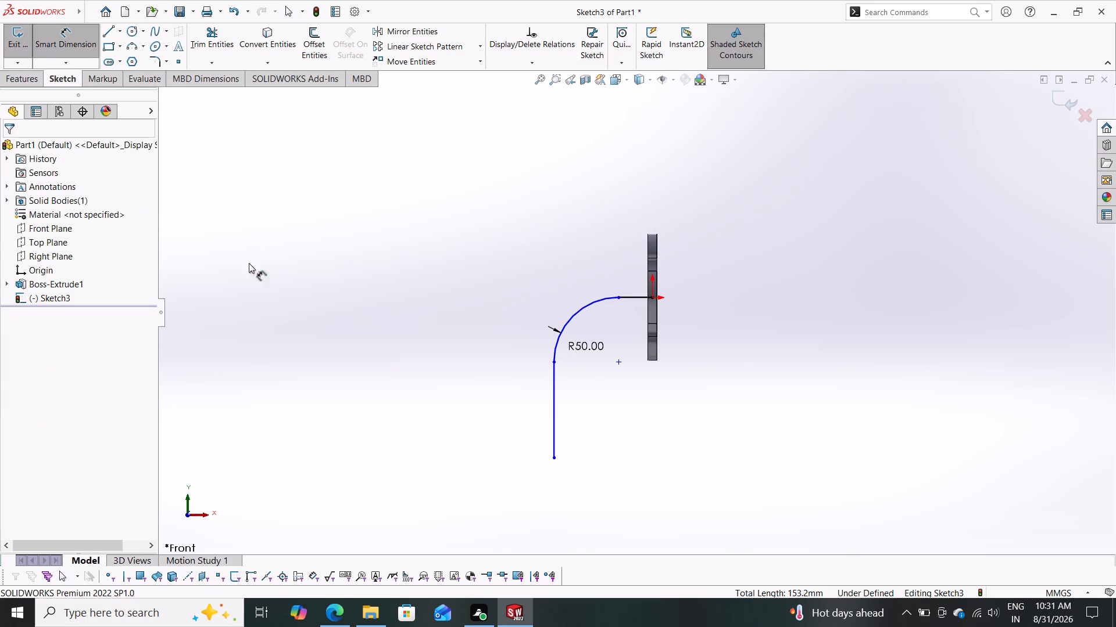
click(553, 362)
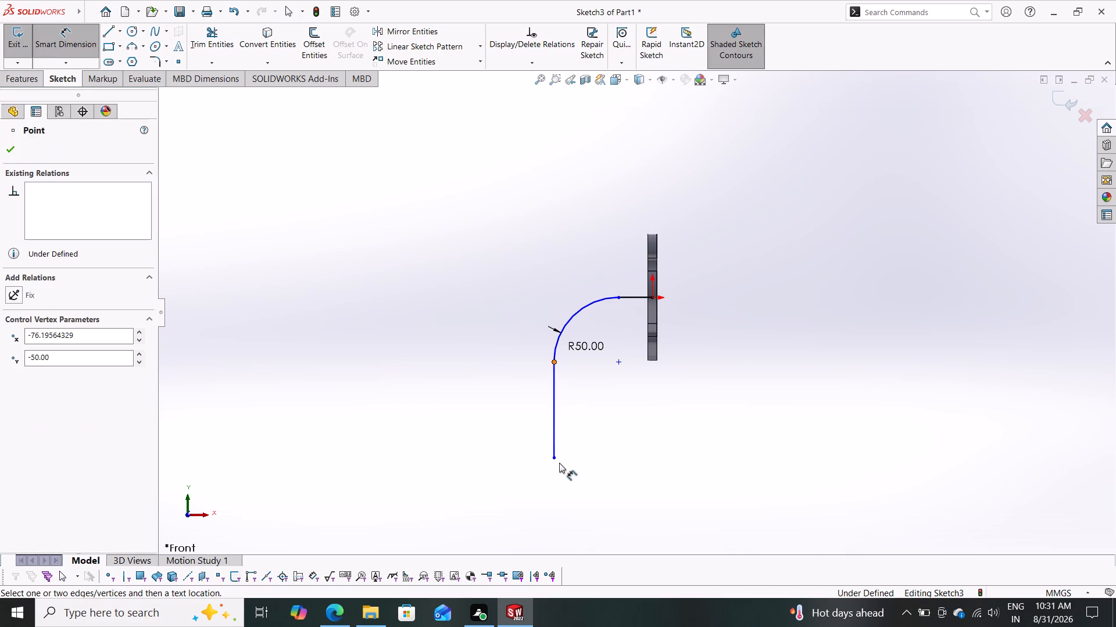
drag(552, 459, 559, 451)
click(629, 417)
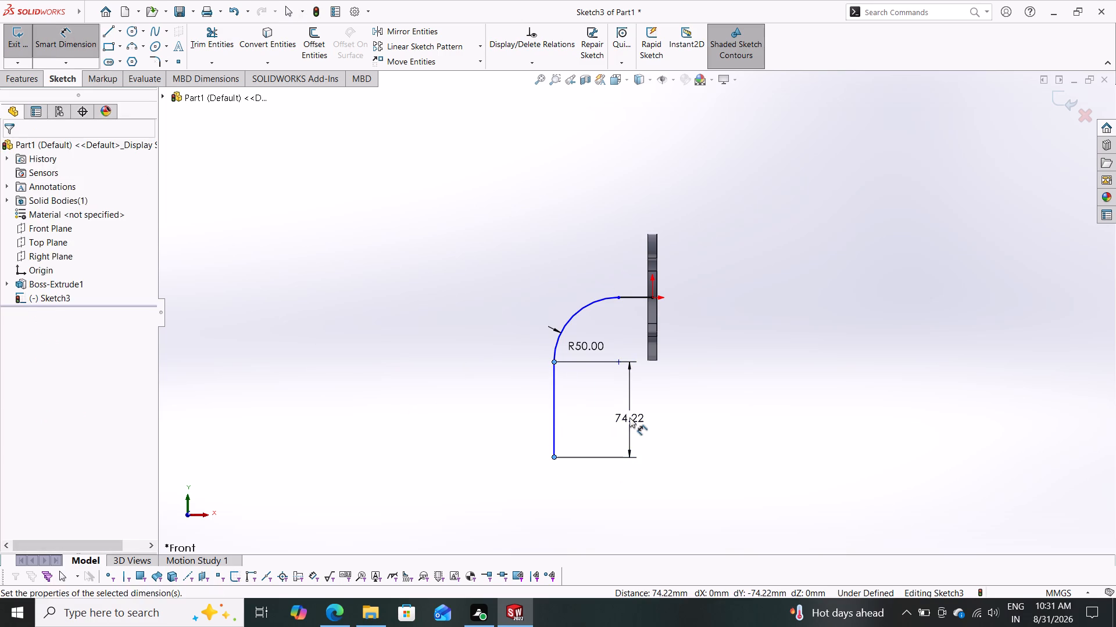
text(40)
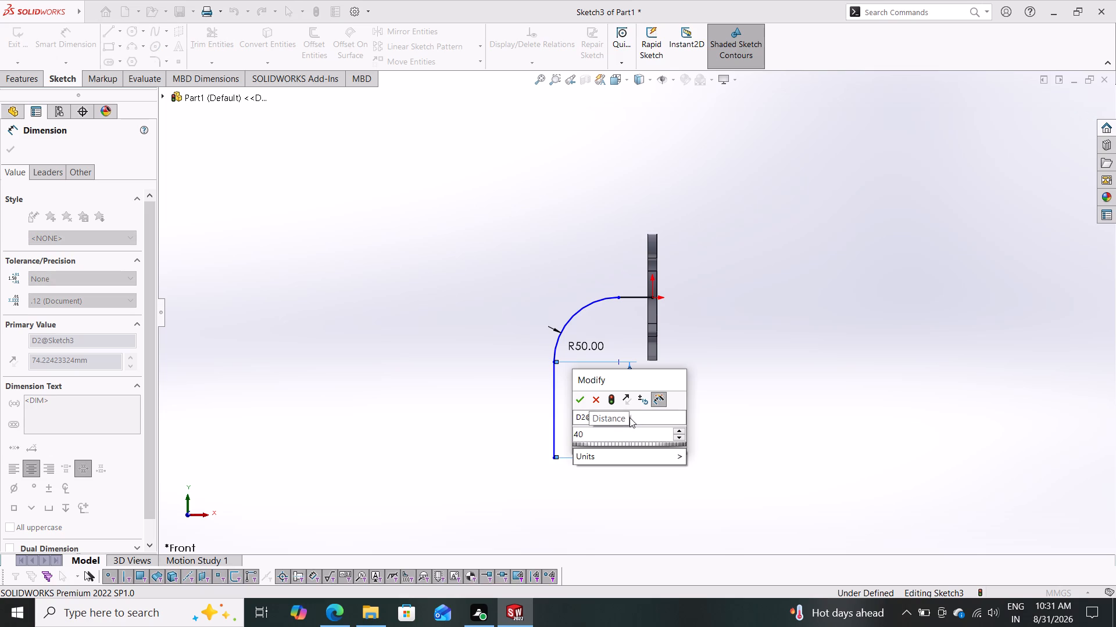
key(Return)
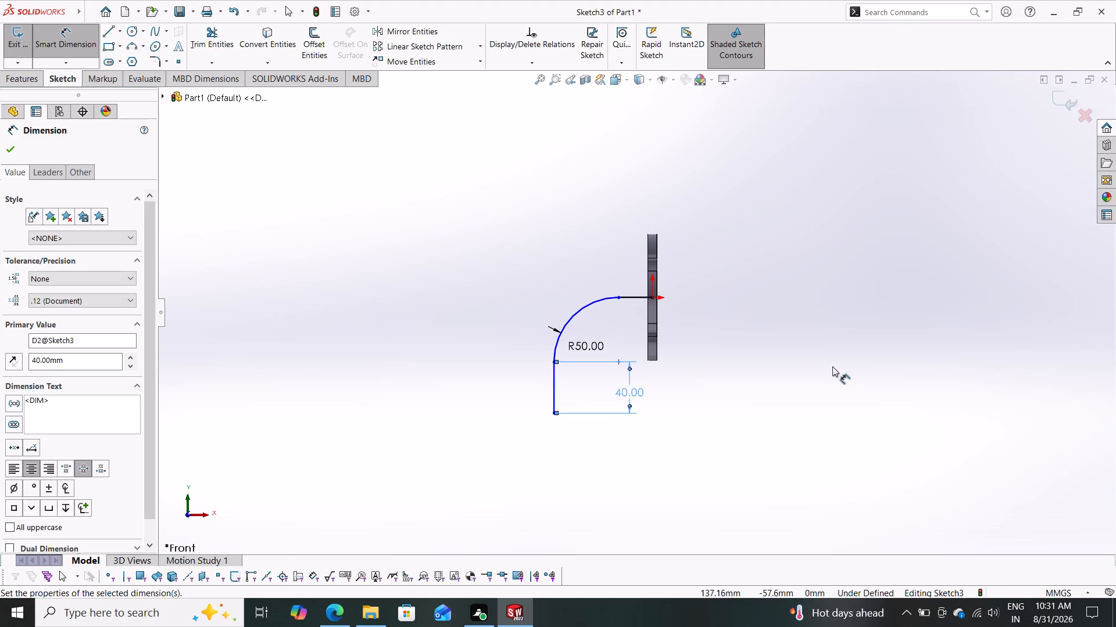
key(Escape)
Set the vertical line's length to 40-7, giving 33 mm, and exit the path sketch.
scroll(579, 383, down, 1)
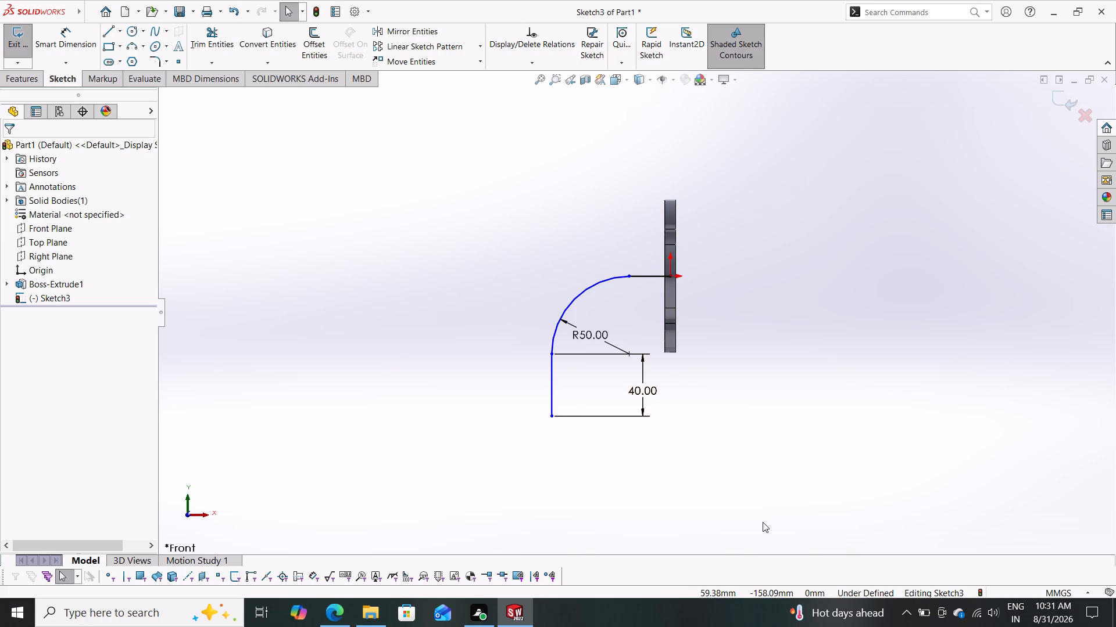
double_click(643, 386)
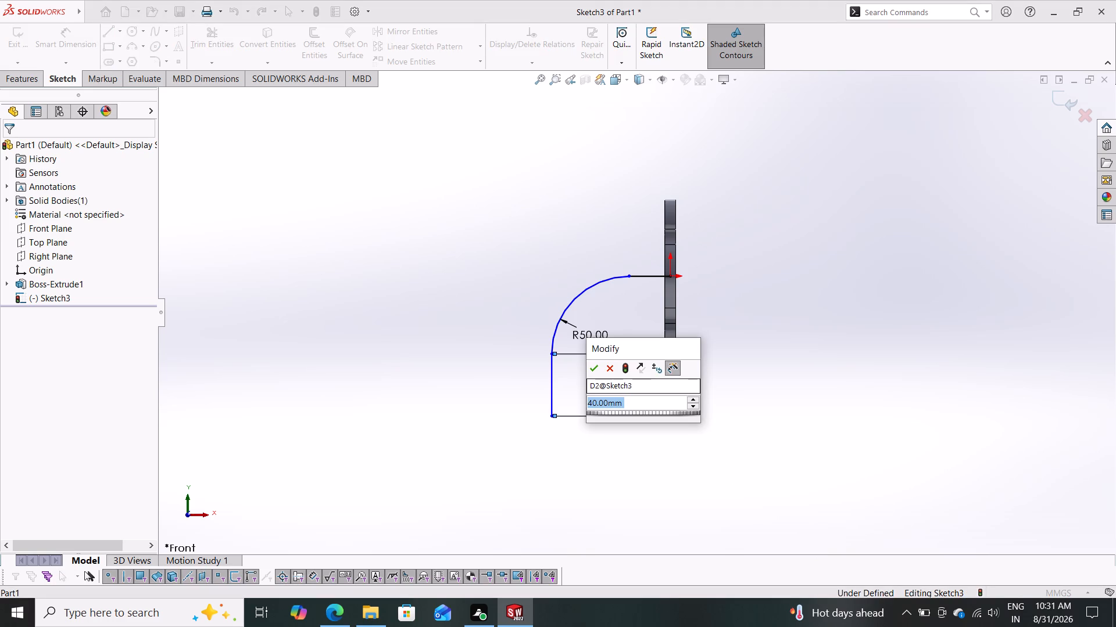
text(40-7)
key(Return)
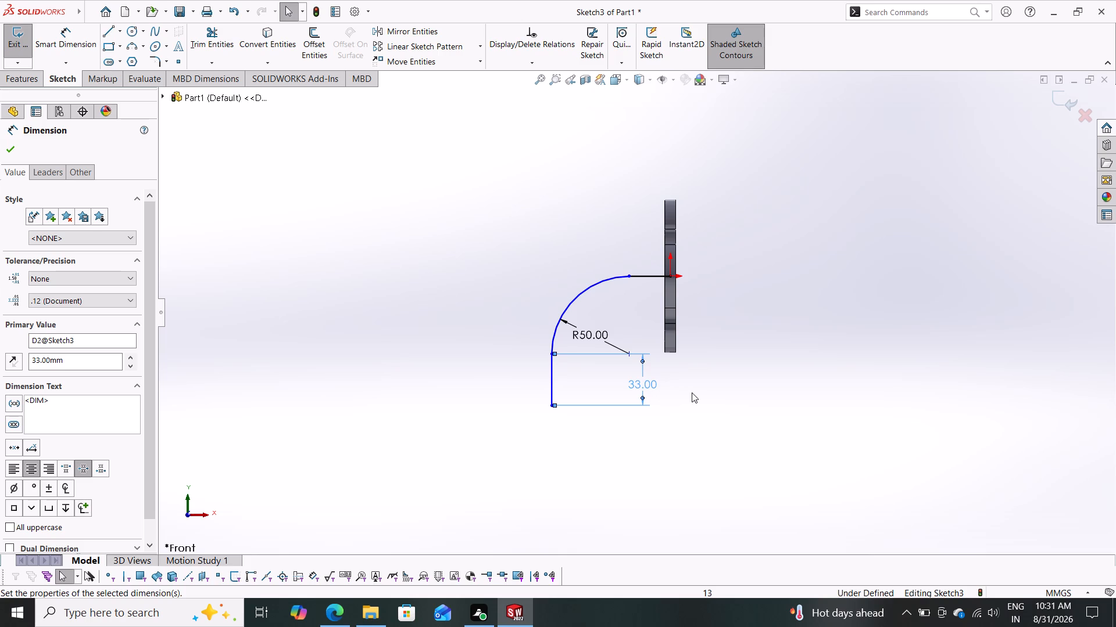
key(Escape)
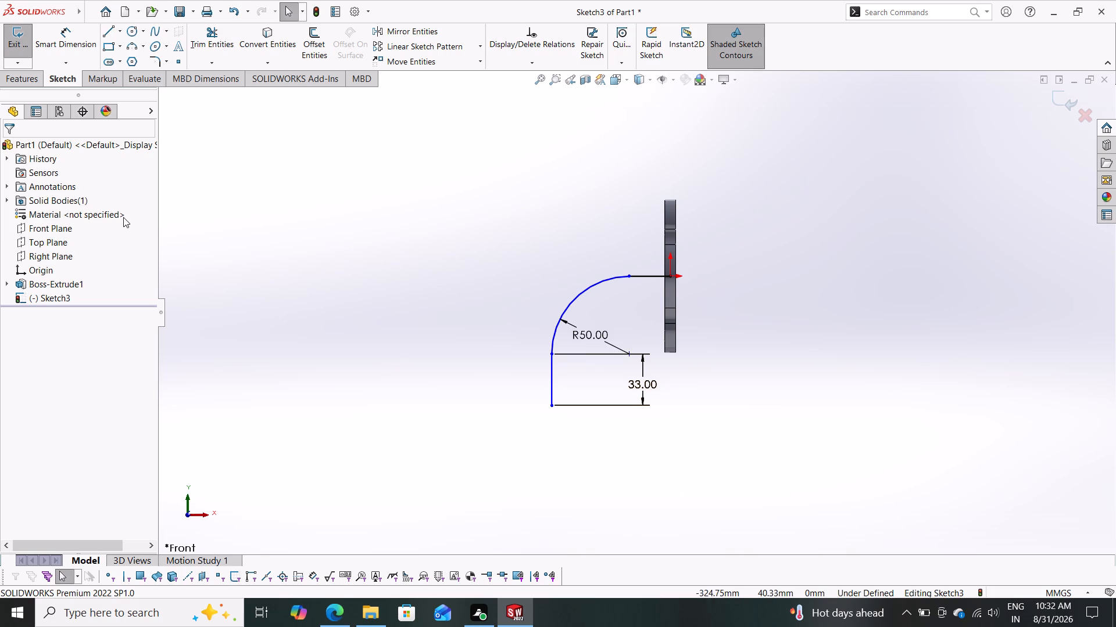
click(1061, 95)
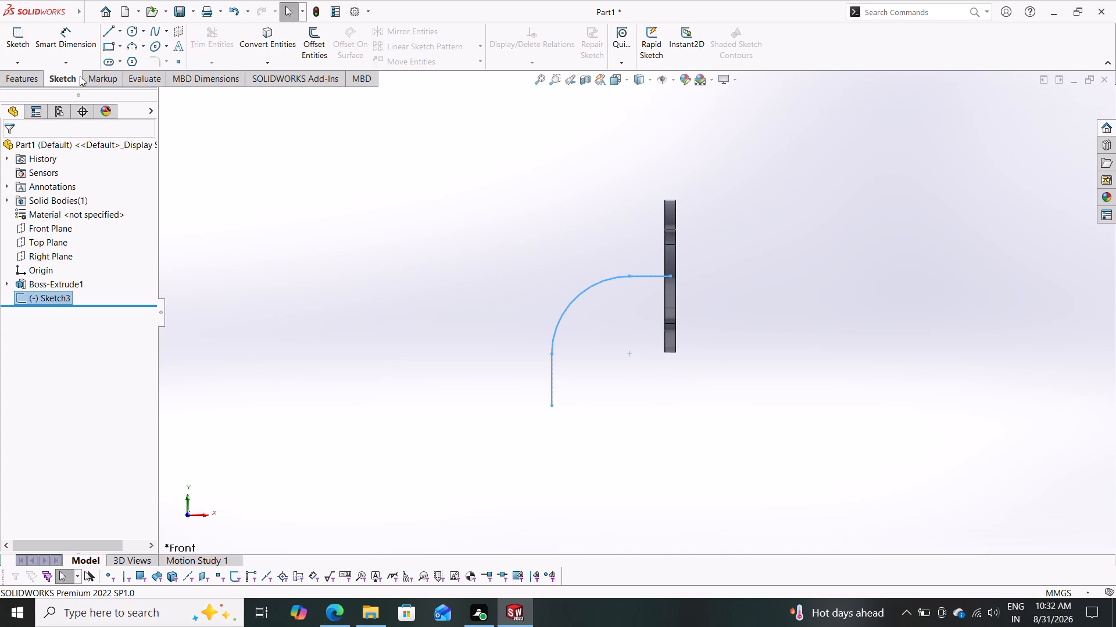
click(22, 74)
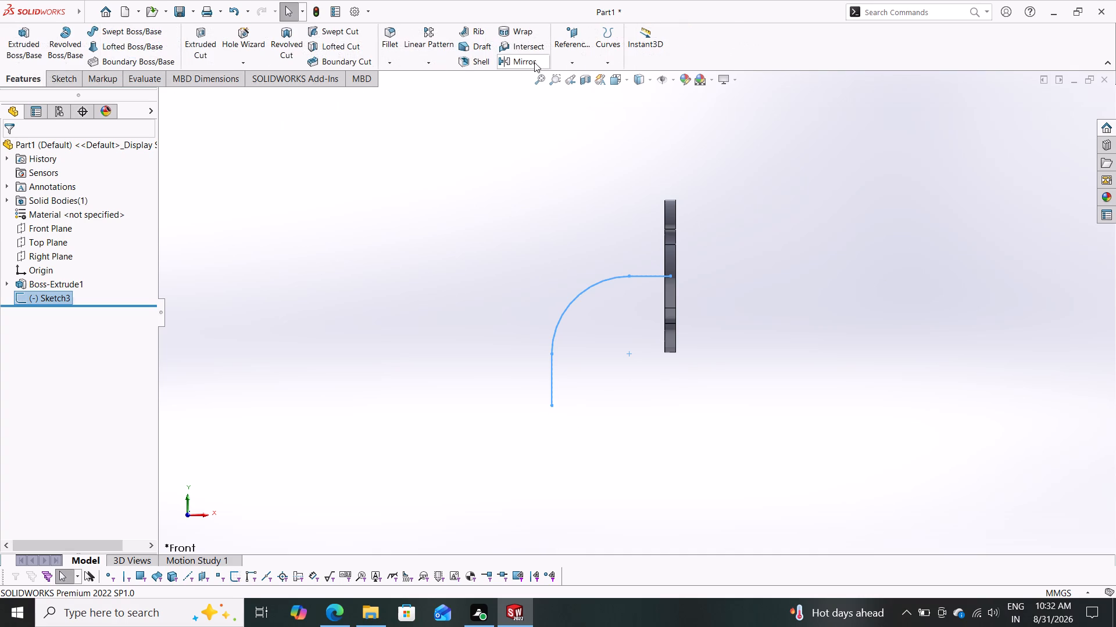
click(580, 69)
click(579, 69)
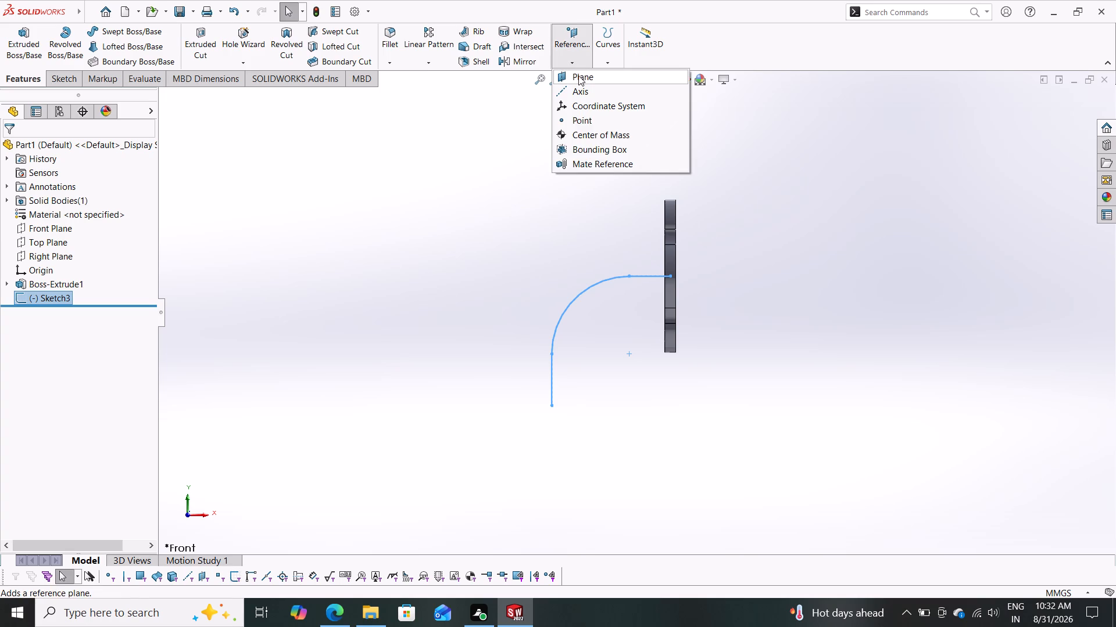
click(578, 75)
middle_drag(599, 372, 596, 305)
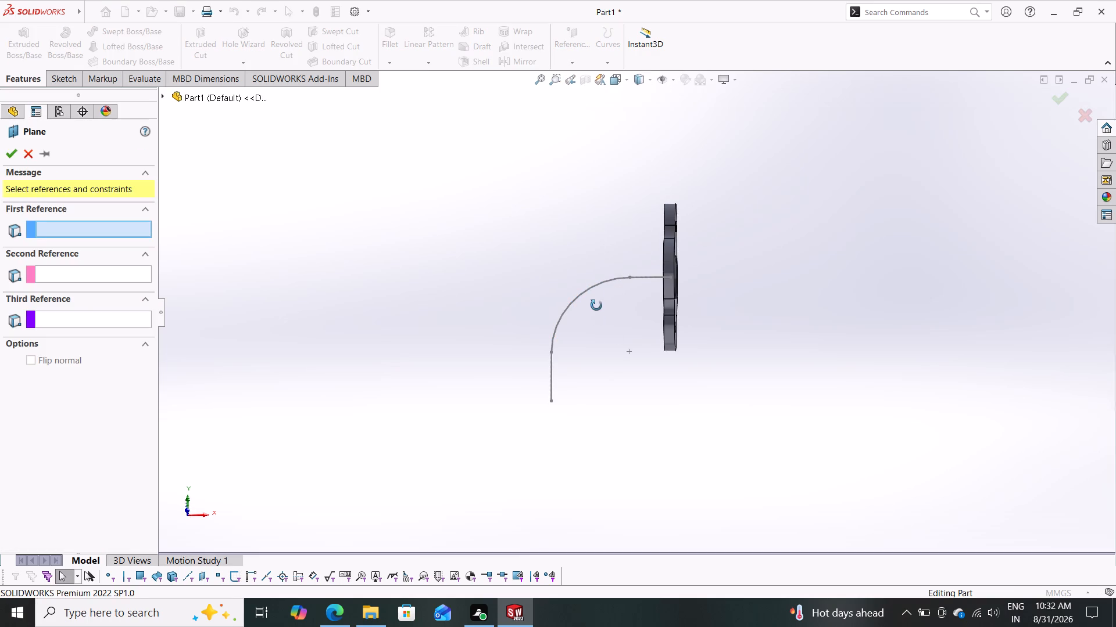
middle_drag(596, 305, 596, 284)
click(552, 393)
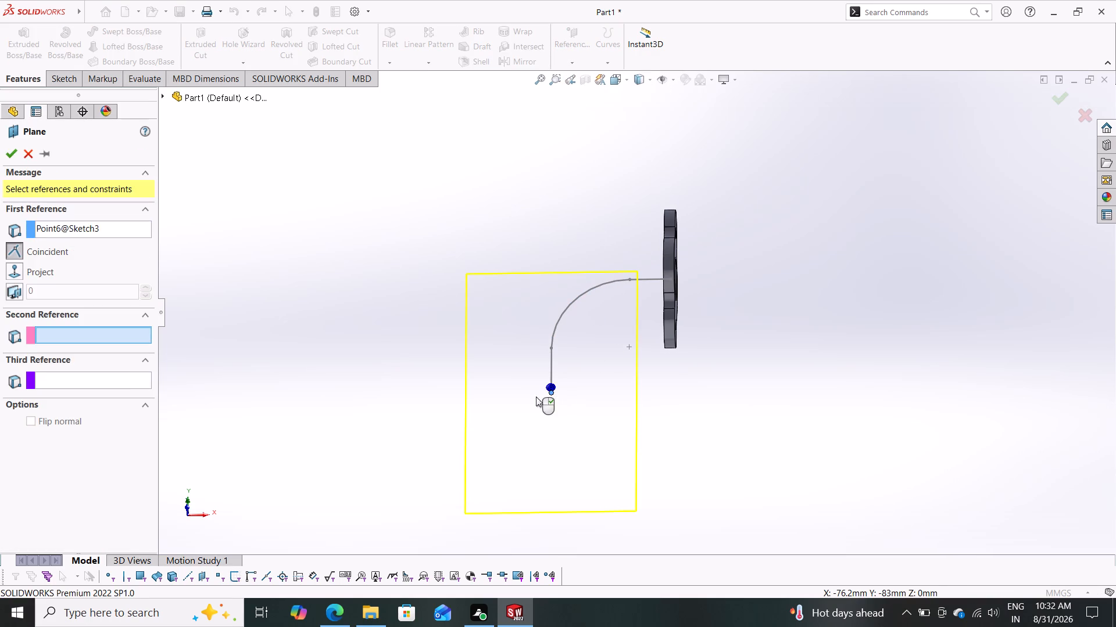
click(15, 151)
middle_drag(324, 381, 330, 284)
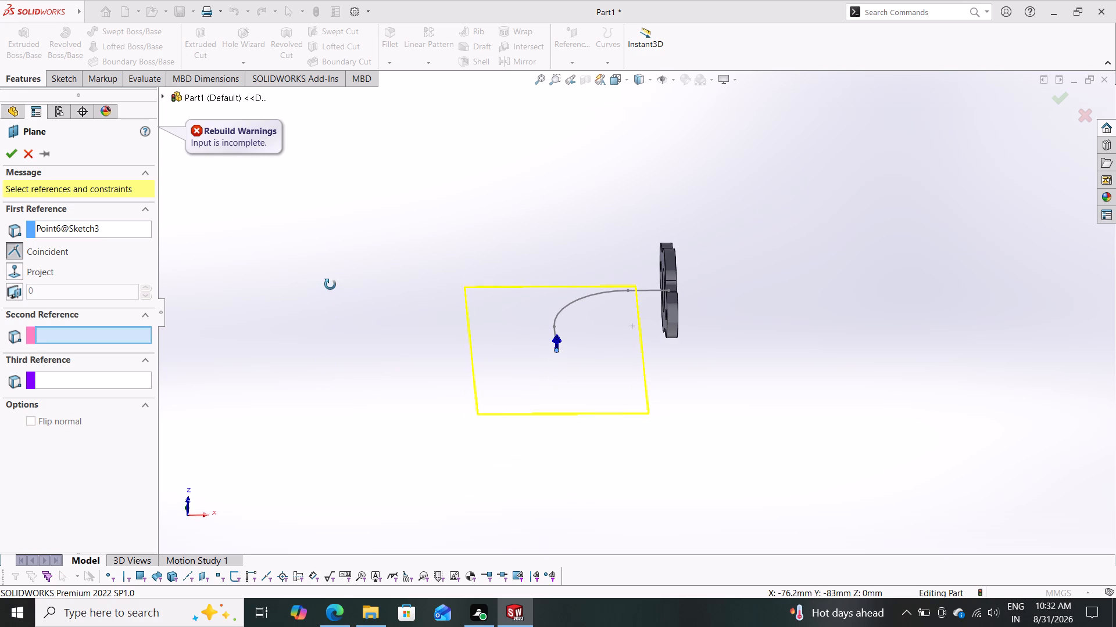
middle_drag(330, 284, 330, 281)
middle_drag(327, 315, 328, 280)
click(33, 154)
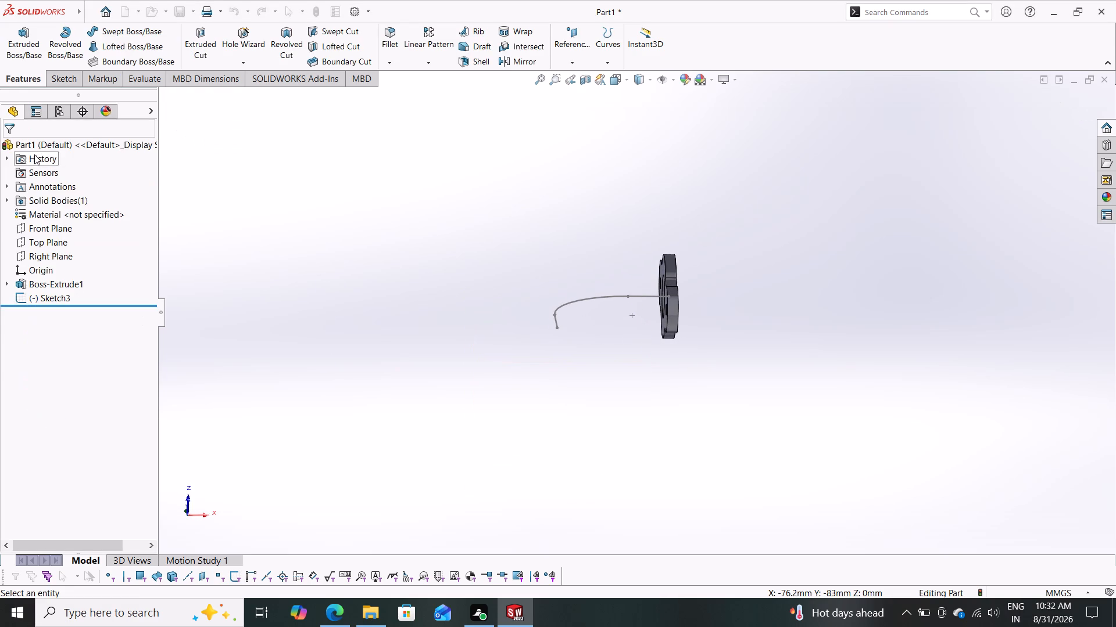
Create a reference plane parallel to the Top Plane through the lower endpoint of the path's vertical line.
middle_drag(352, 329, 346, 310)
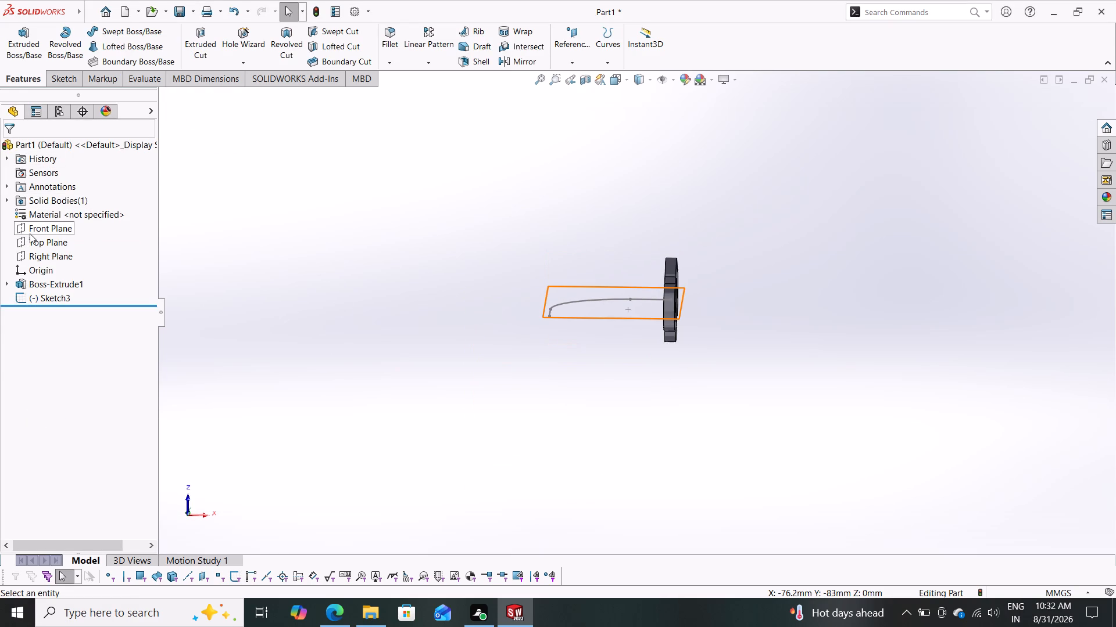
click(37, 228)
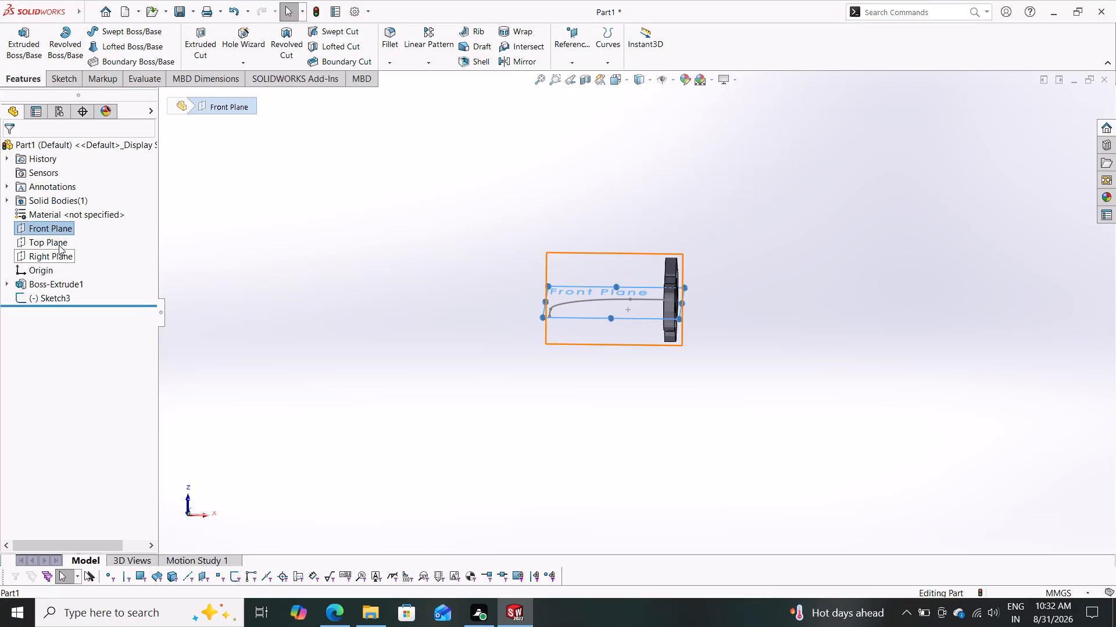
click(59, 245)
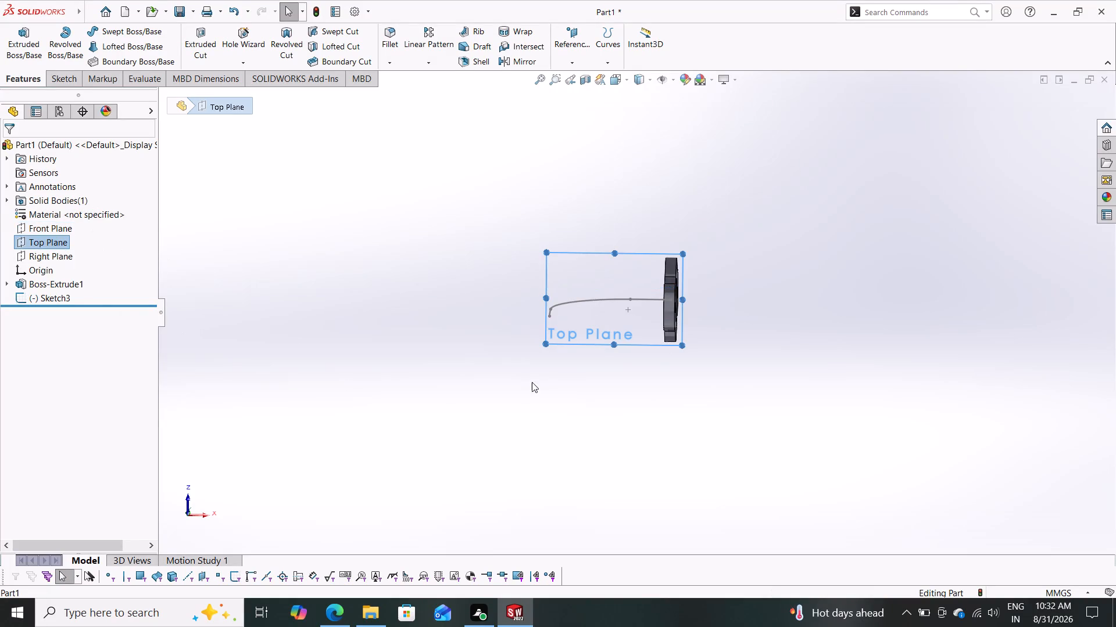
scroll(545, 373, down, 2)
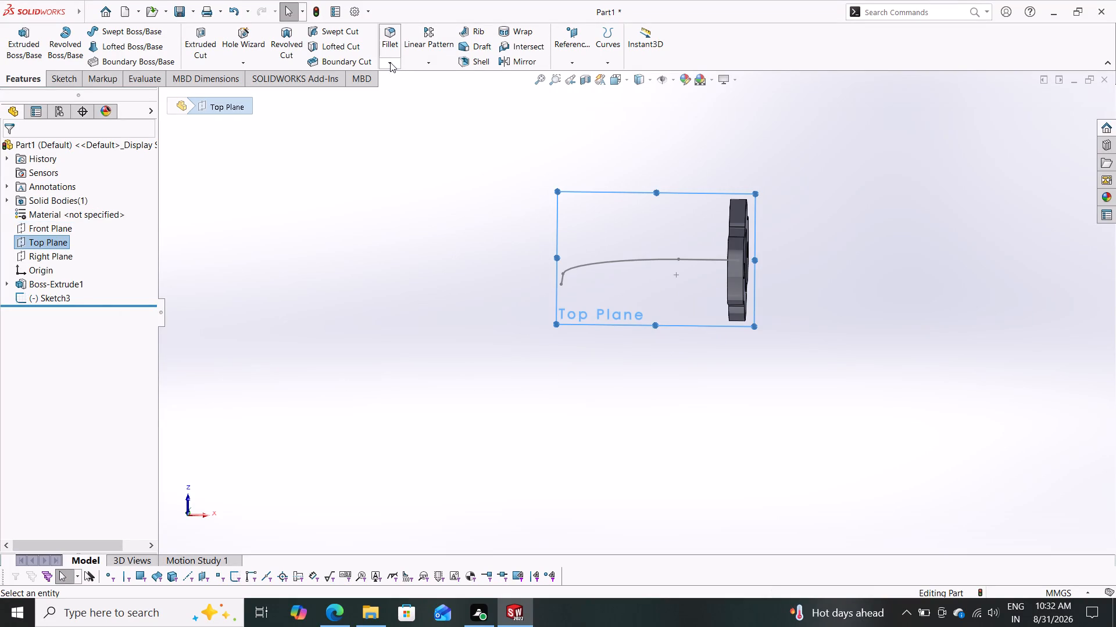
click(390, 62)
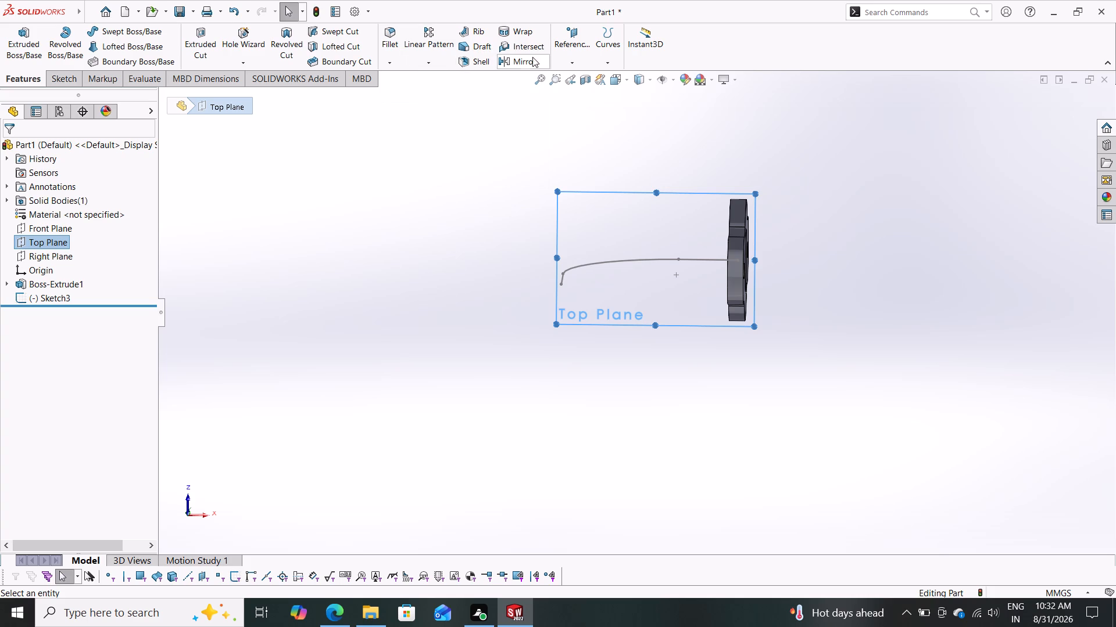
double_click(577, 62)
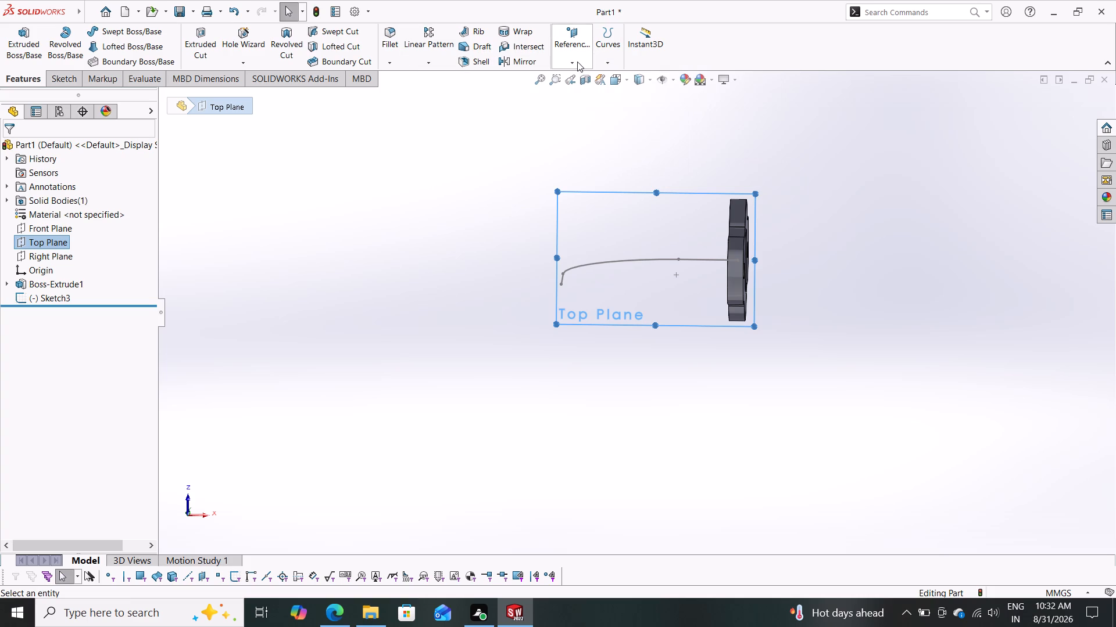
click(569, 60)
drag(572, 74, 575, 81)
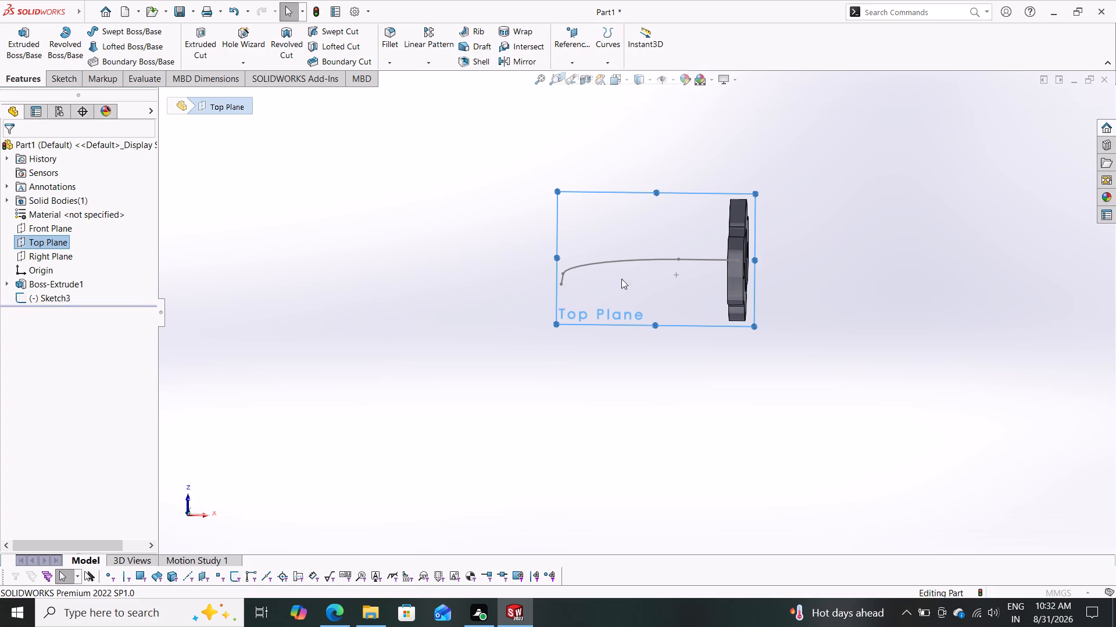
scroll(585, 293, down, 3)
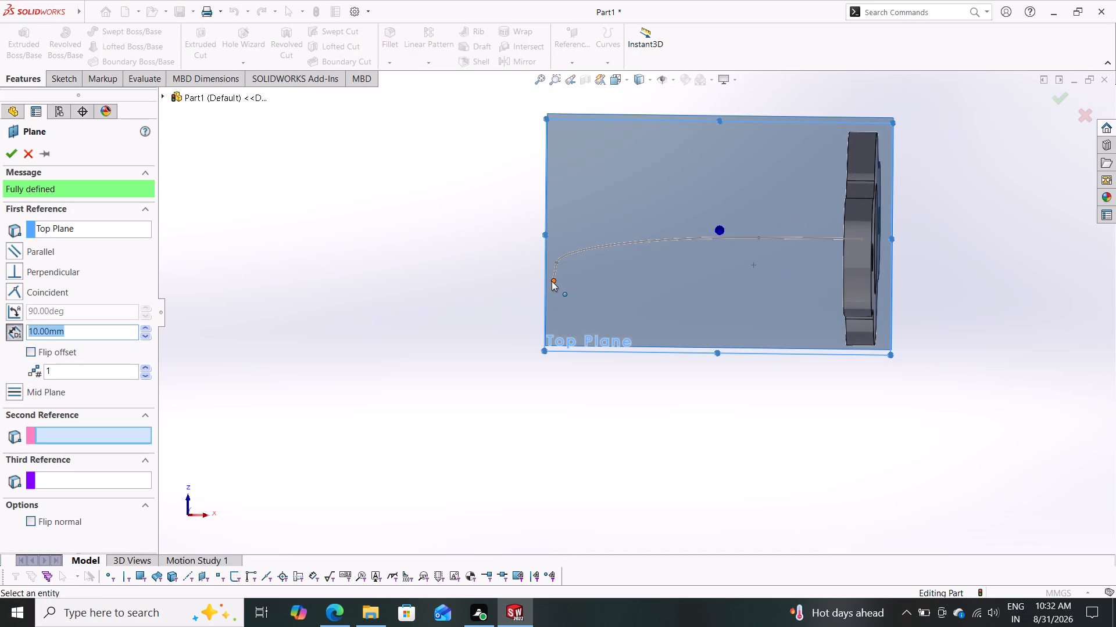
click(552, 281)
scroll(380, 328, down, 1)
middle_drag(380, 328, 434, 342)
click(12, 152)
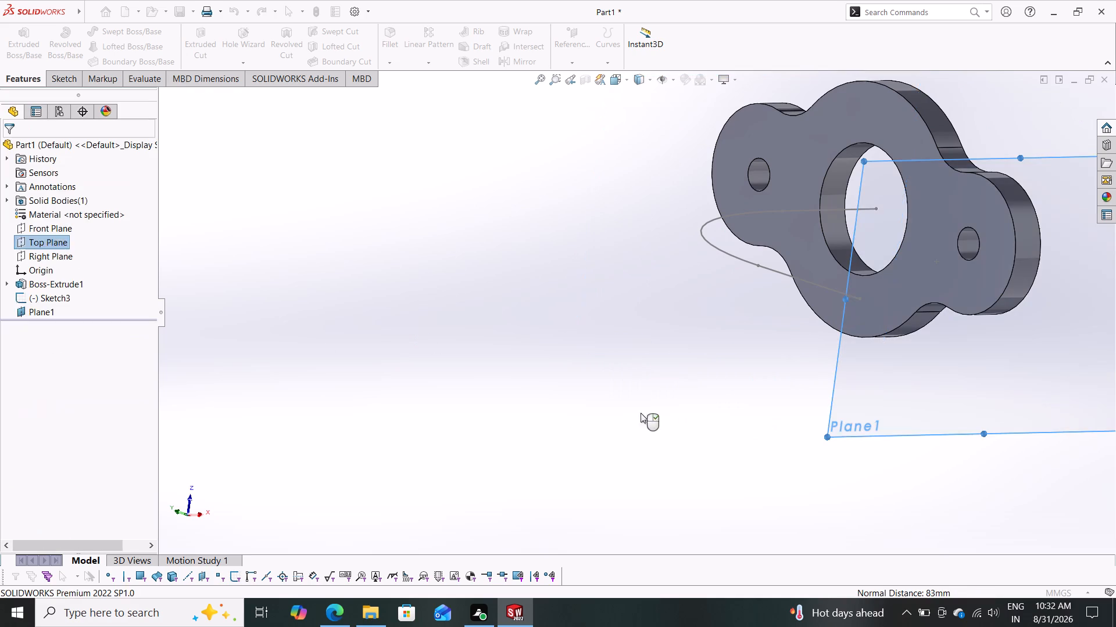
Sketch a circle of about 14 mm radius on the new plane, centred on the path's lower endpoint.
scroll(691, 403, down, 2)
scroll(691, 403, up, 3)
middle_drag(694, 386, 652, 356)
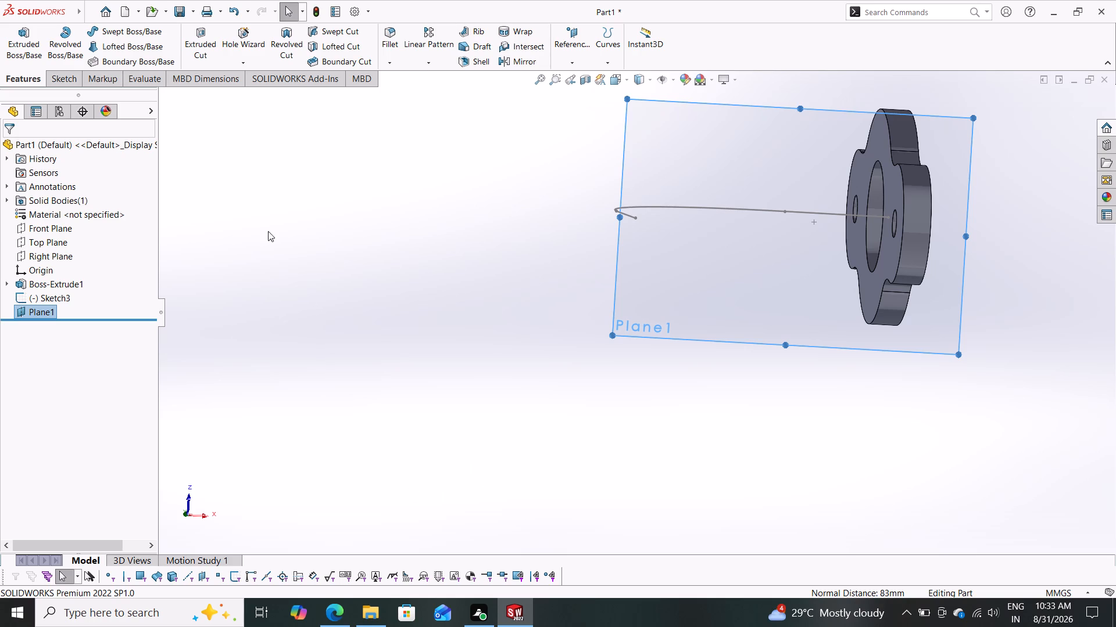
click(46, 80)
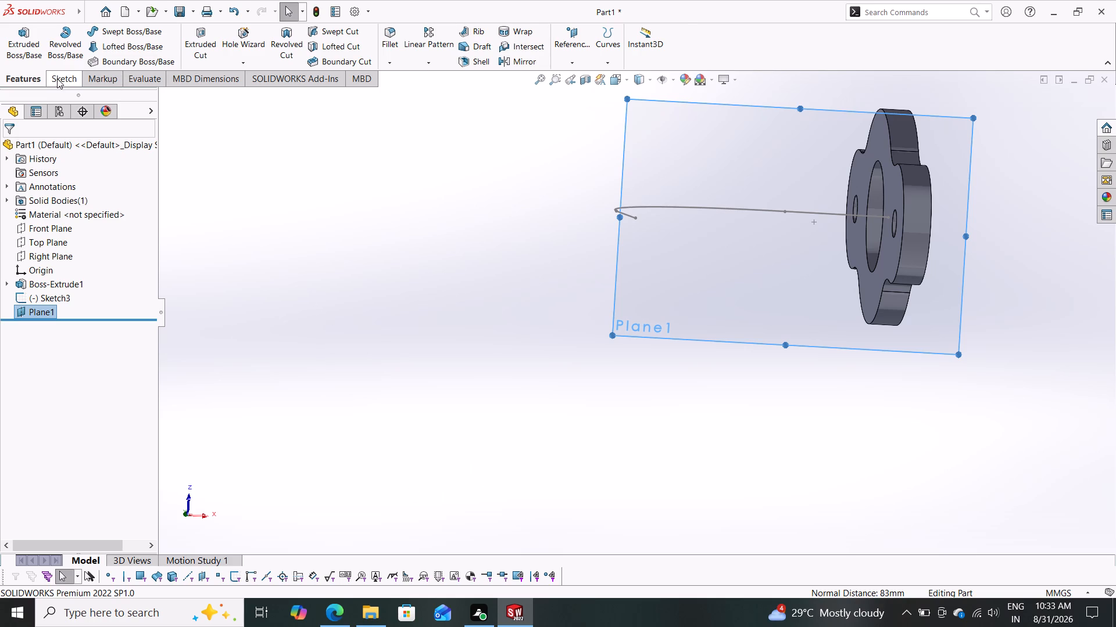
click(57, 78)
click(131, 33)
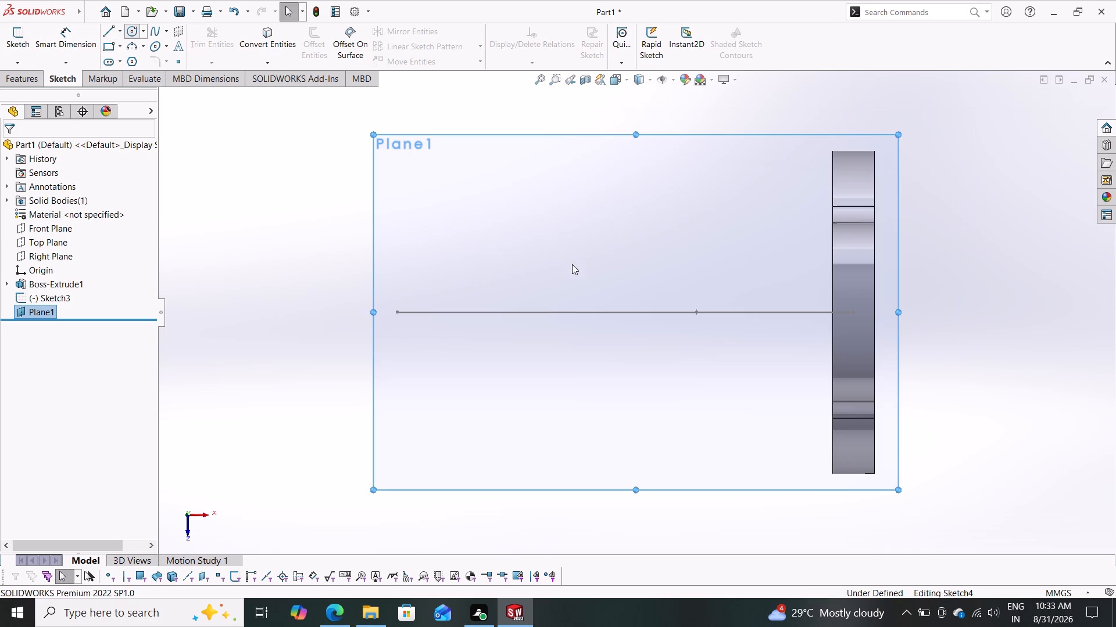
click(399, 311)
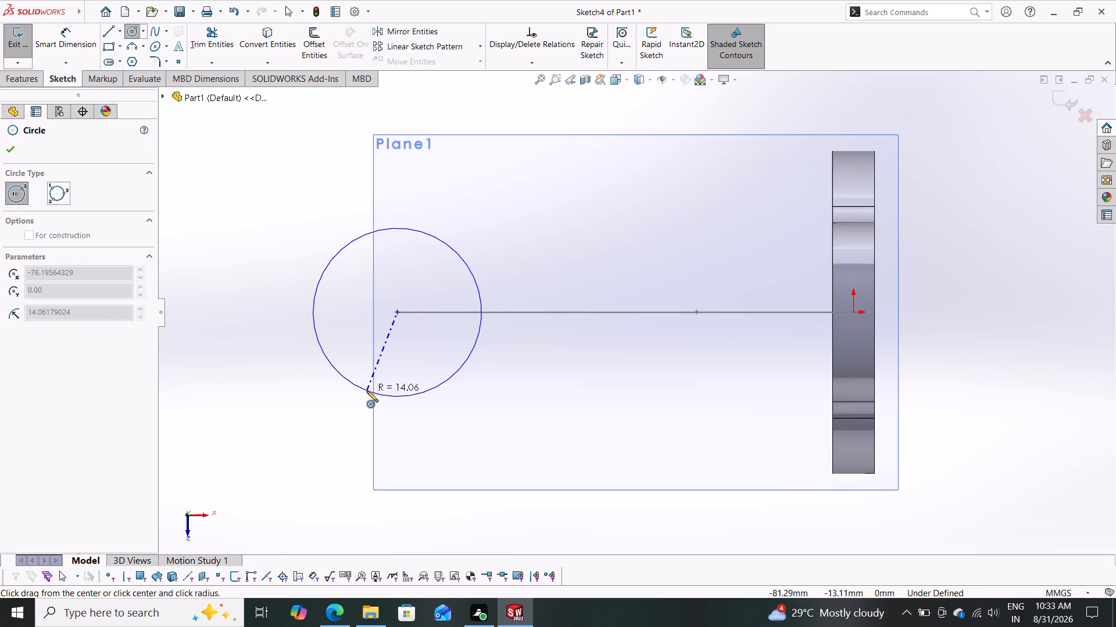
click(367, 391)
Dimension the profile circle's diameter on the plane at the path's end as 28 mm.
click(79, 54)
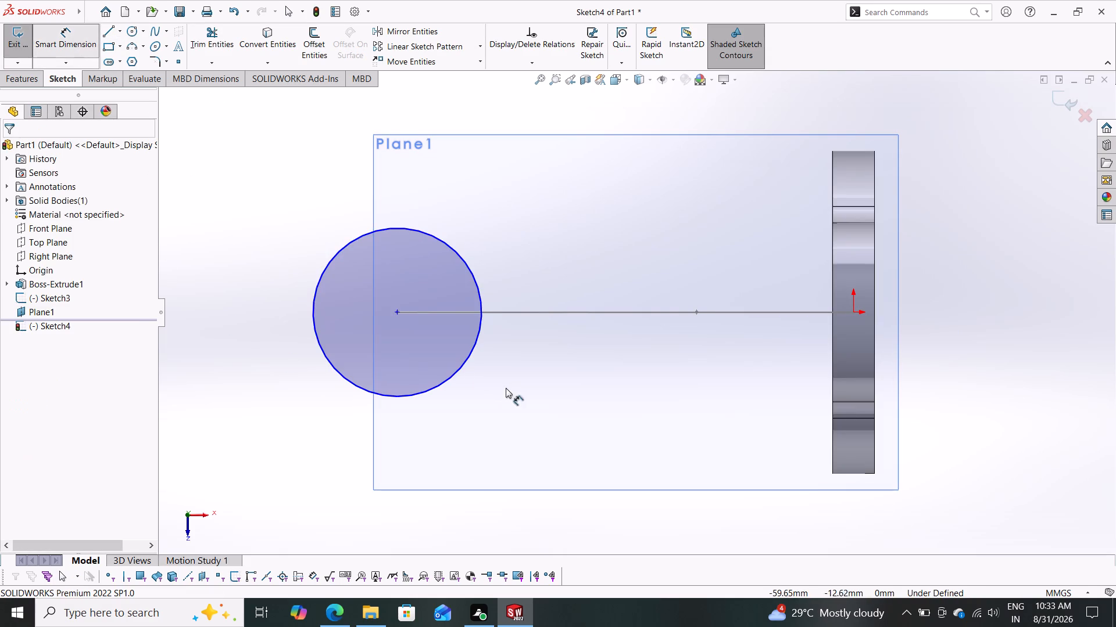
click(477, 339)
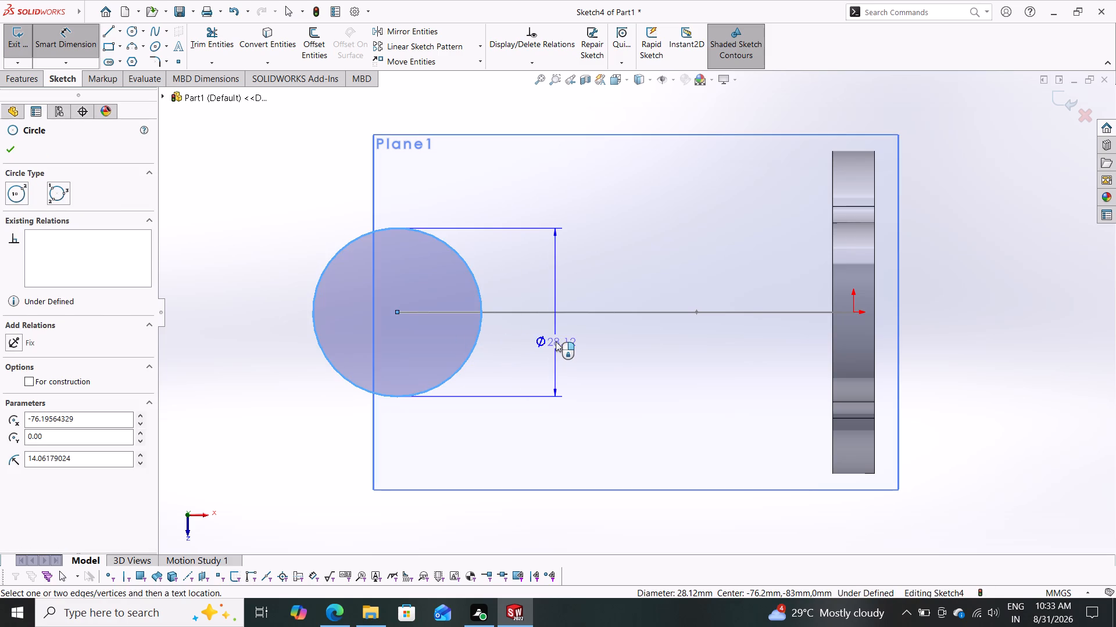
click(556, 341)
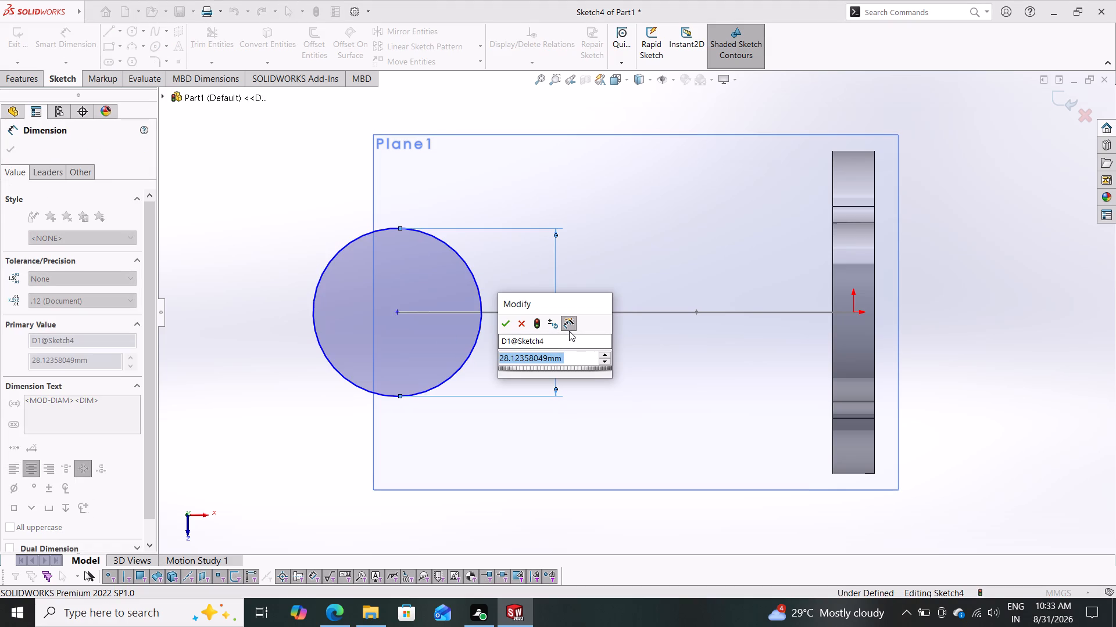
text(28)
key(Return)
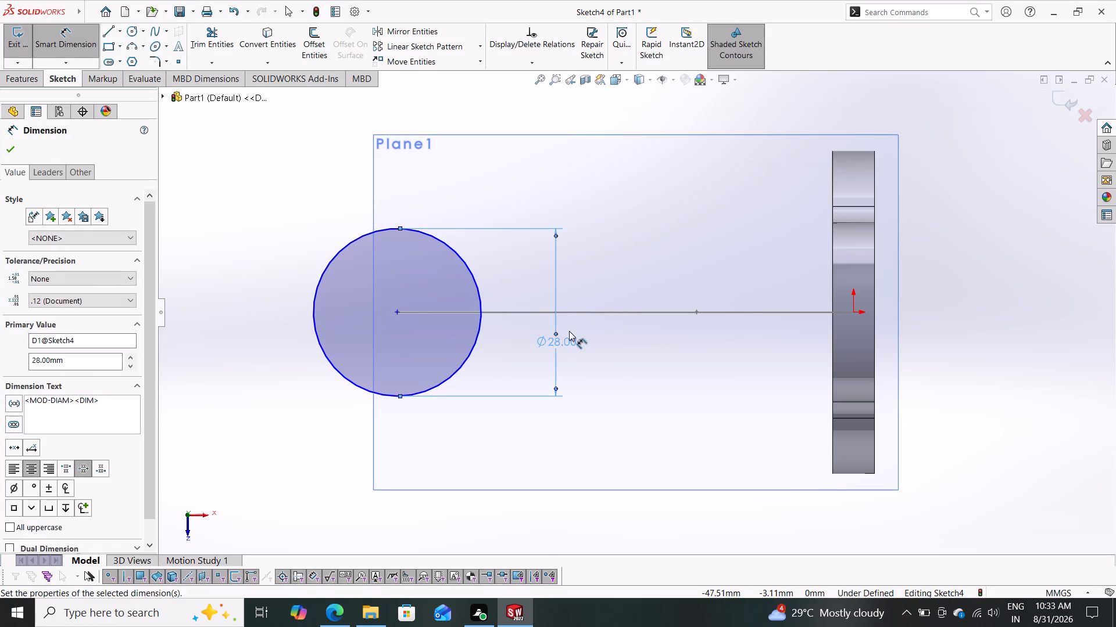
key(Escape)
key(Escape)
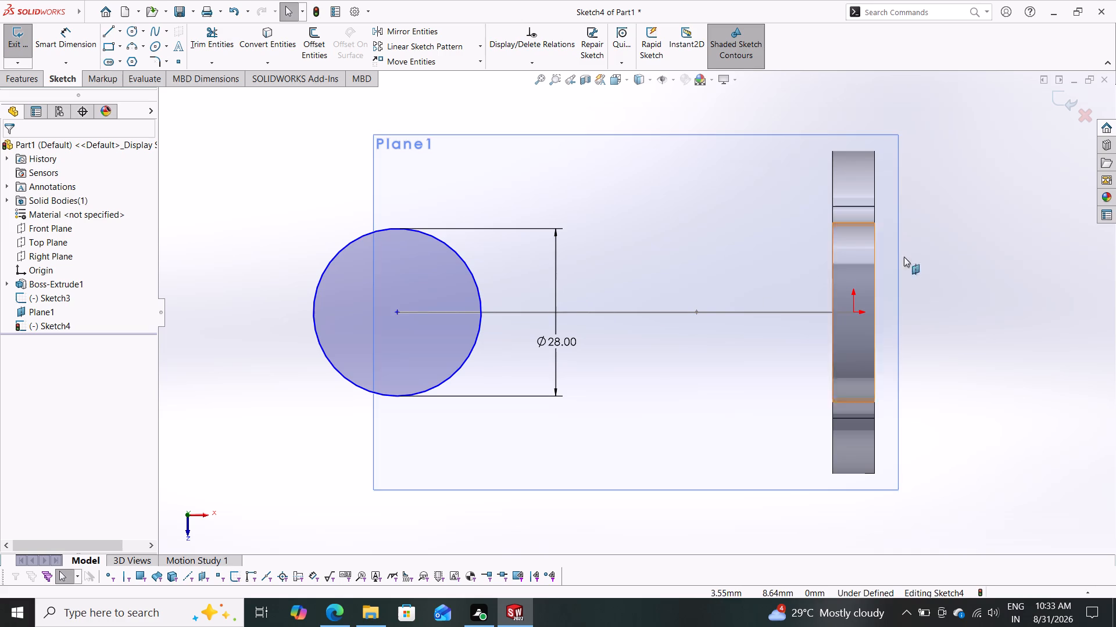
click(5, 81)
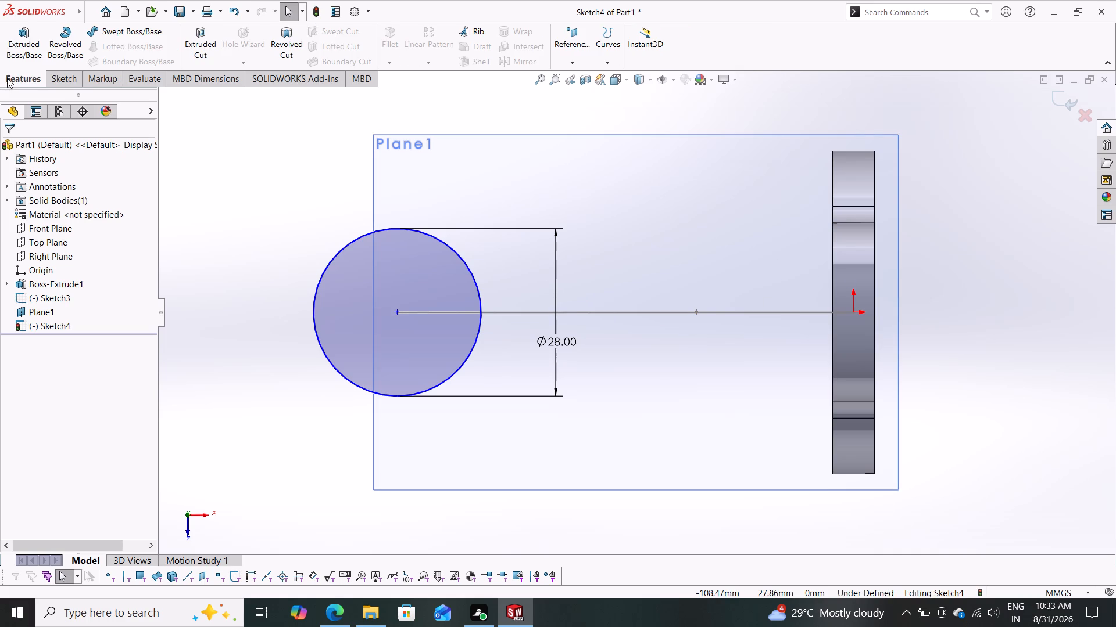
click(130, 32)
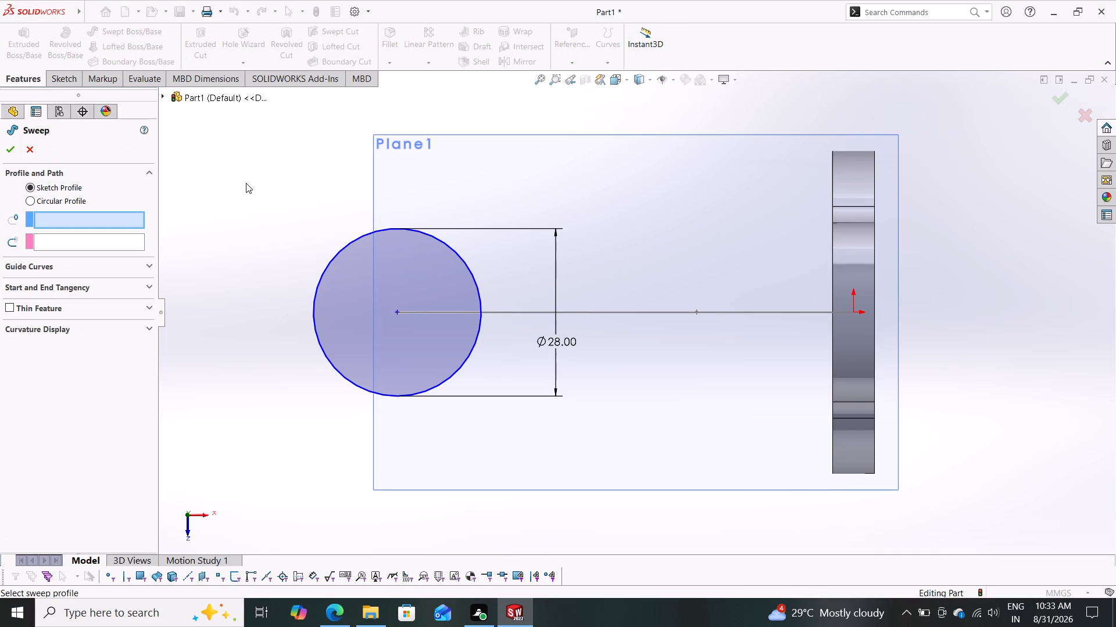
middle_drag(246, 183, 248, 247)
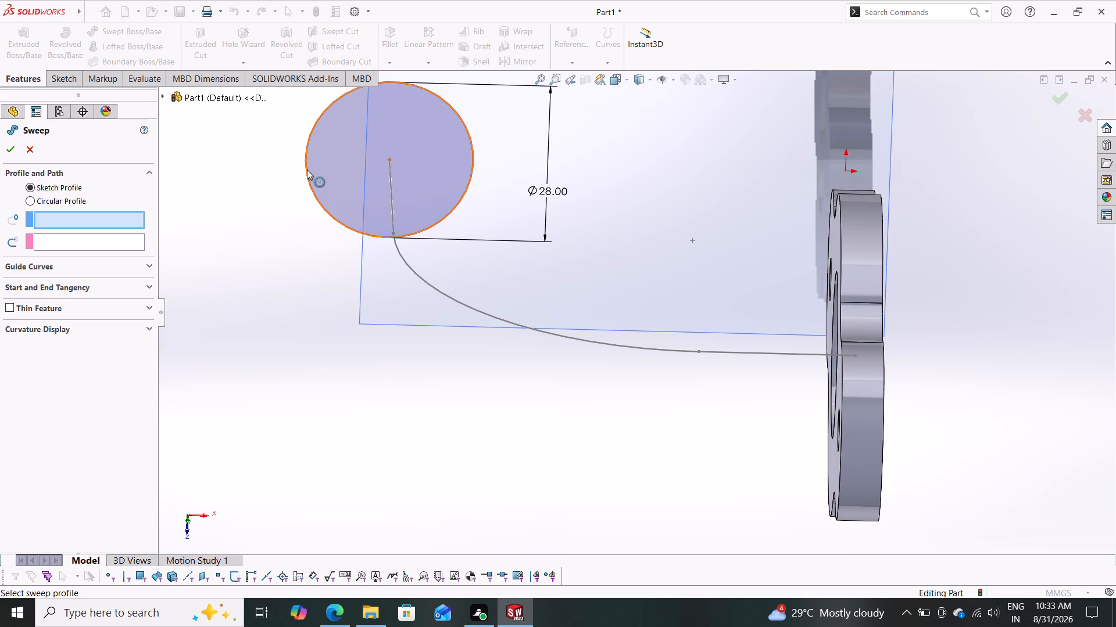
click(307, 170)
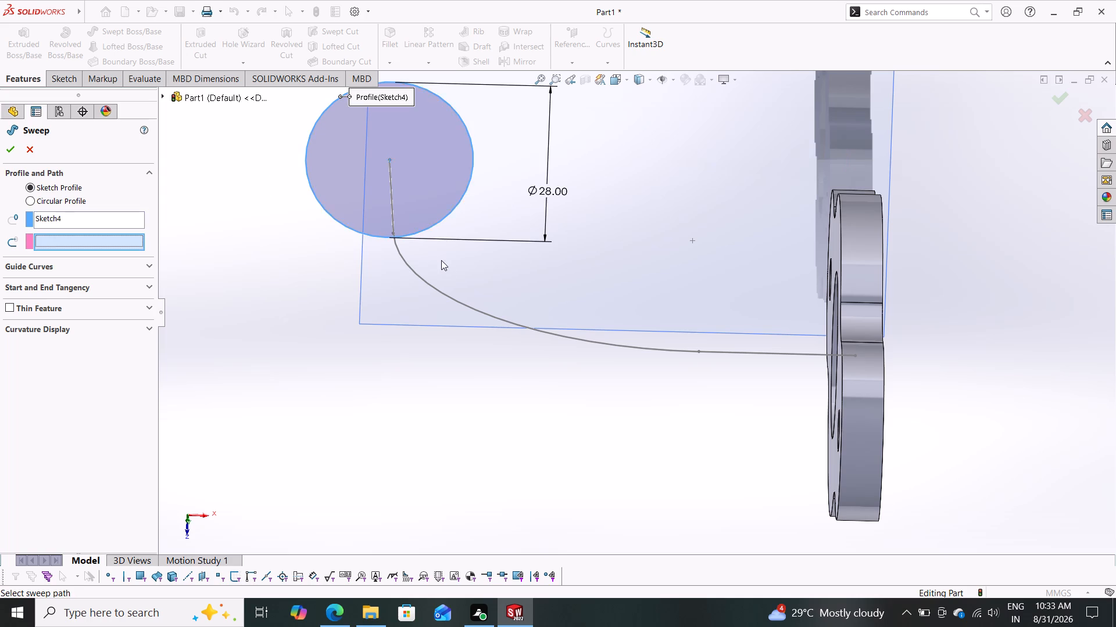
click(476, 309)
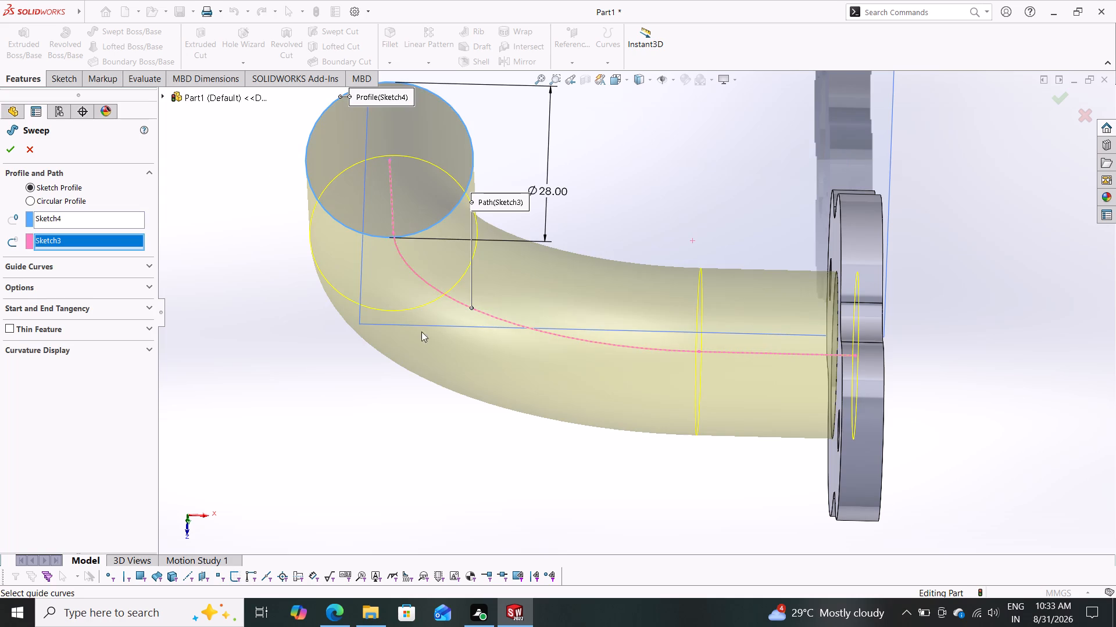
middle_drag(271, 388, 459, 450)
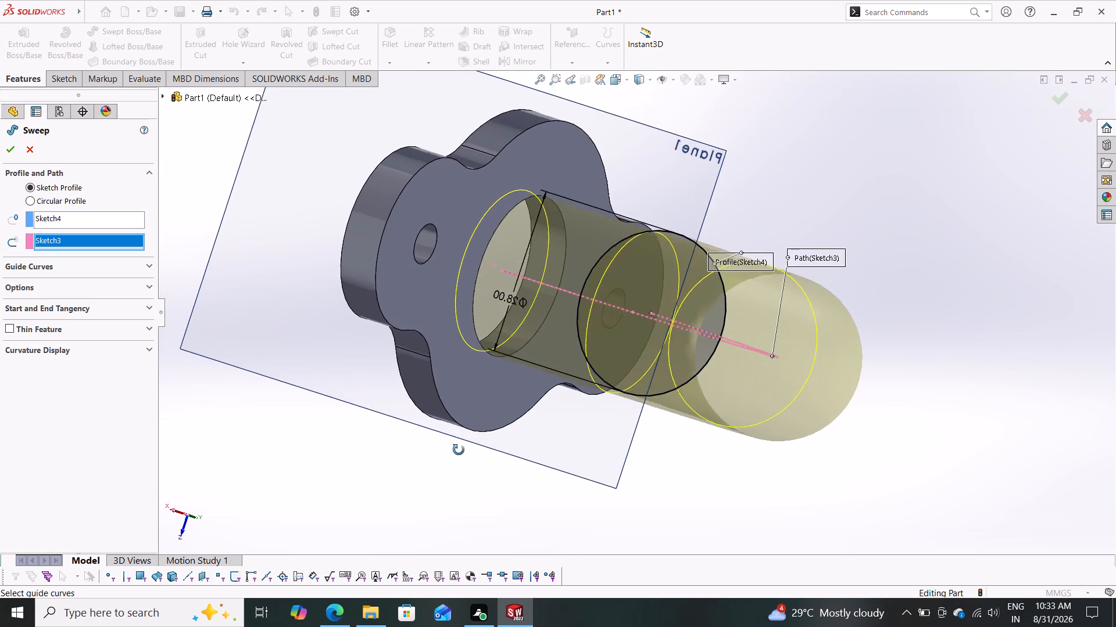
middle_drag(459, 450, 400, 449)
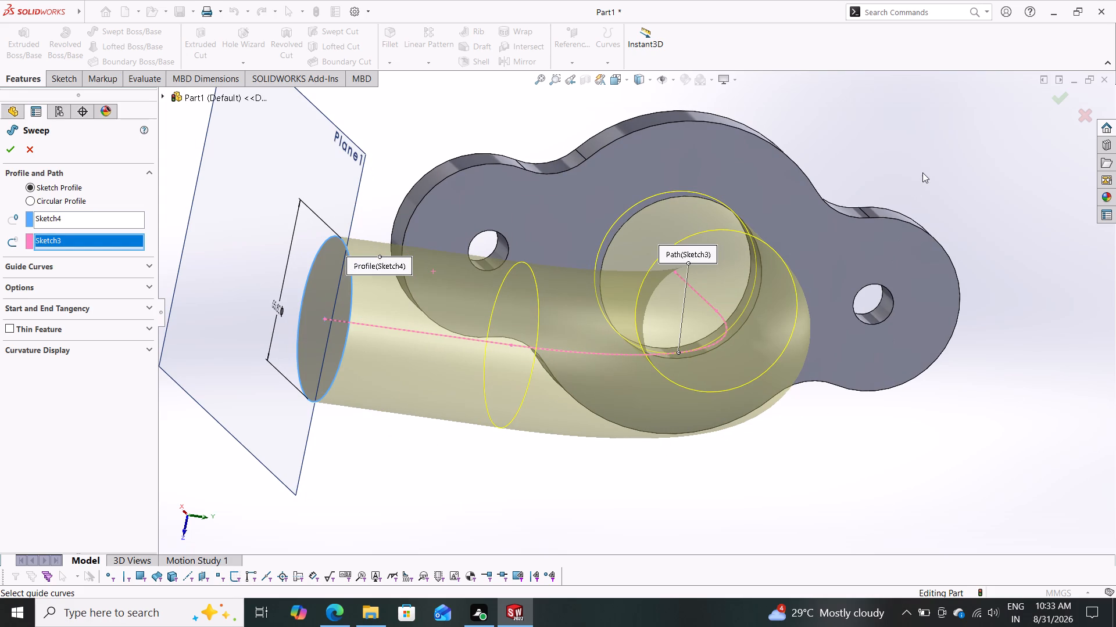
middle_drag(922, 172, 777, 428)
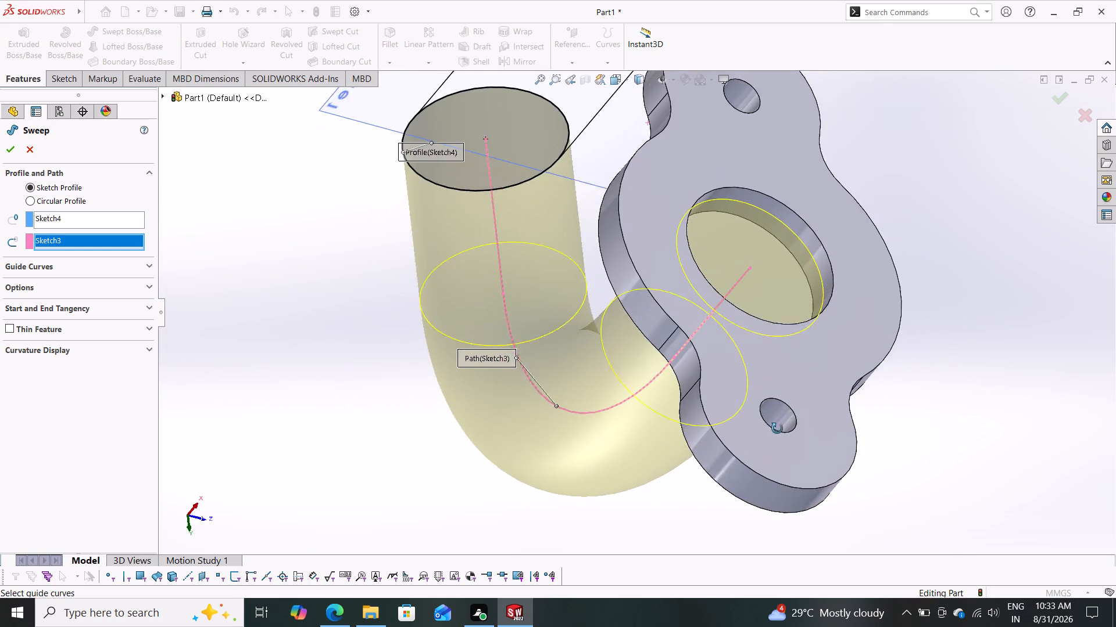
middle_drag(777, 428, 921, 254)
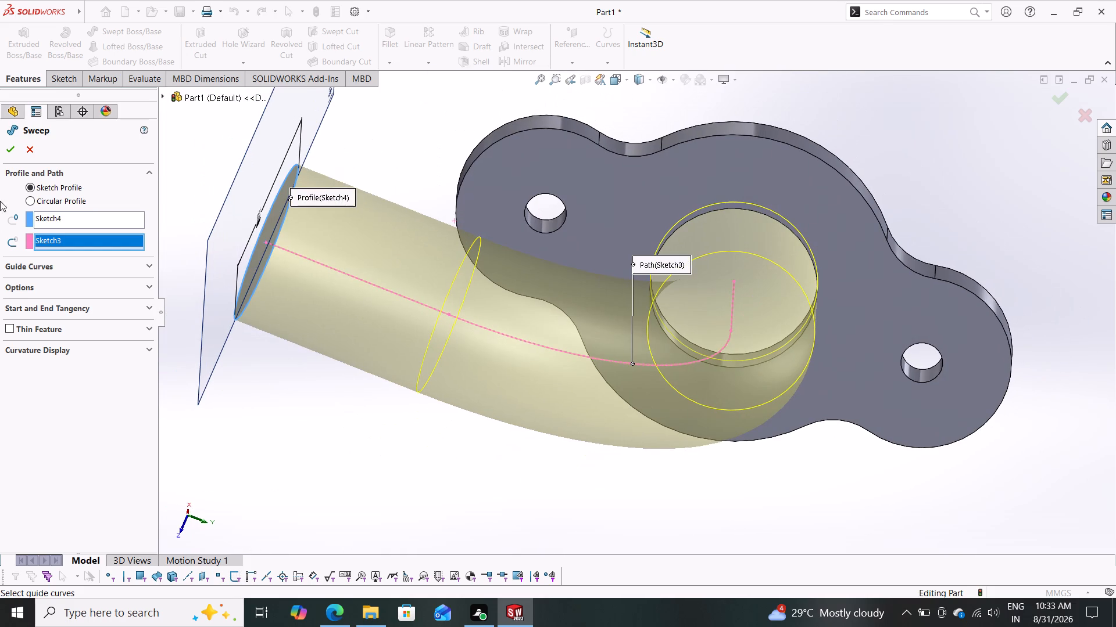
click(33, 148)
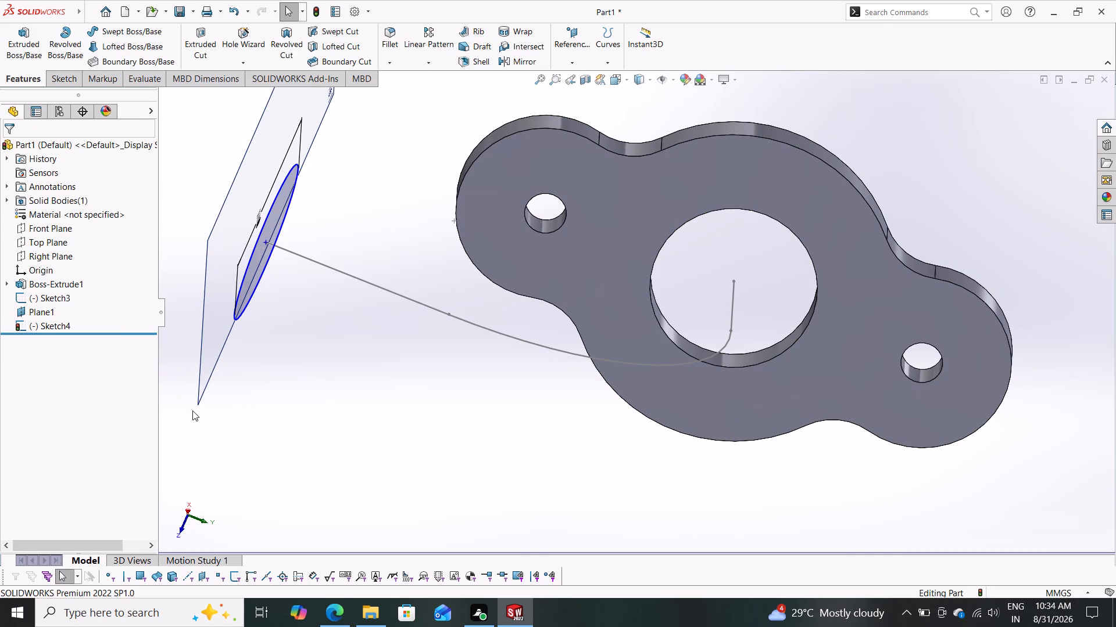
Add a larger concentric circle of about 26 mm radius to the profile sketch, centred on the path's endpoint.
scroll(339, 397, down, 1)
middle_drag(341, 397, 418, 448)
scroll(566, 401, down, 1)
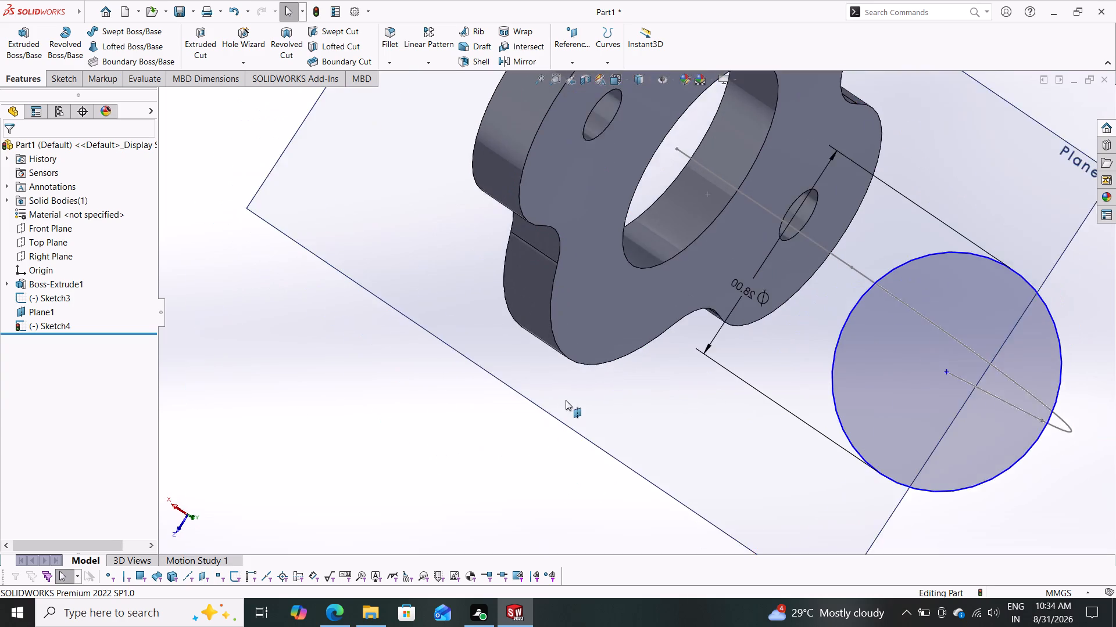
scroll(566, 399, up, 3)
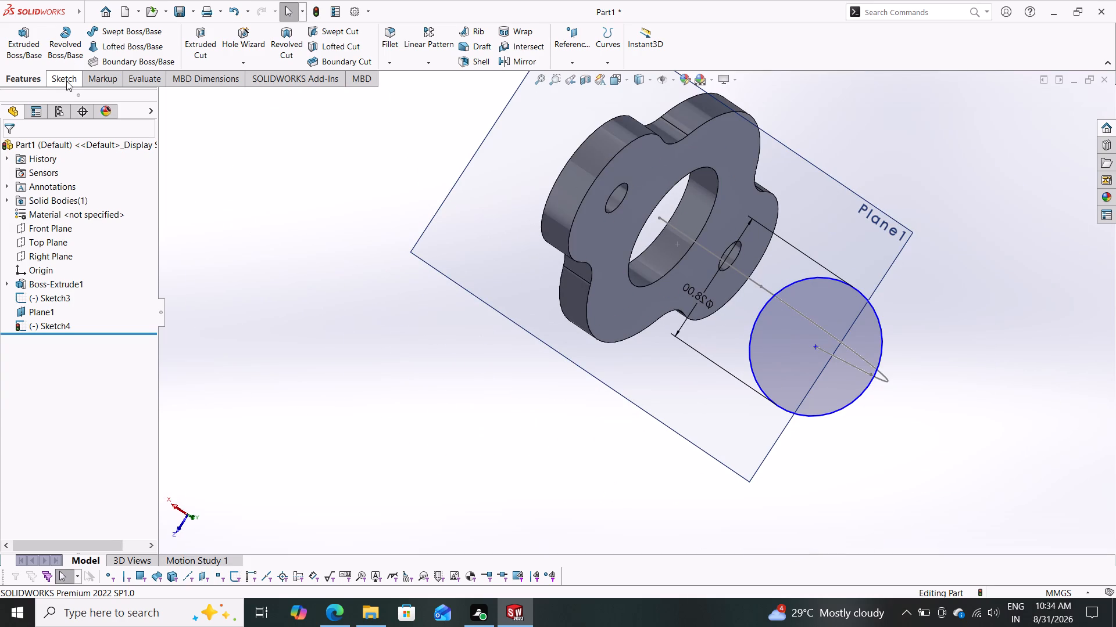
click(66, 81)
click(134, 25)
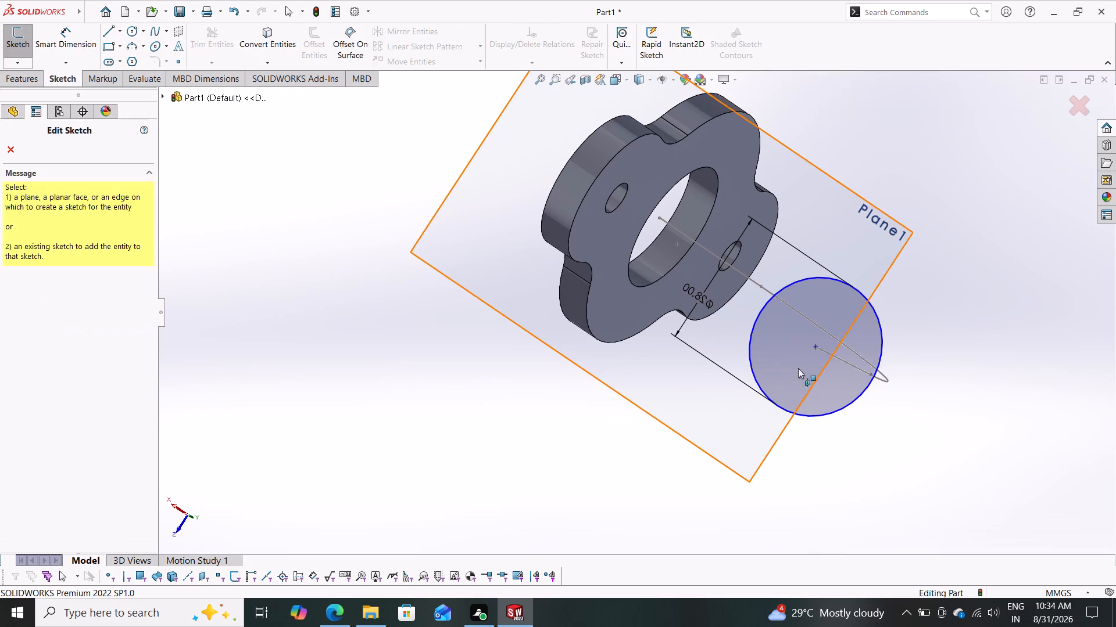
click(815, 344)
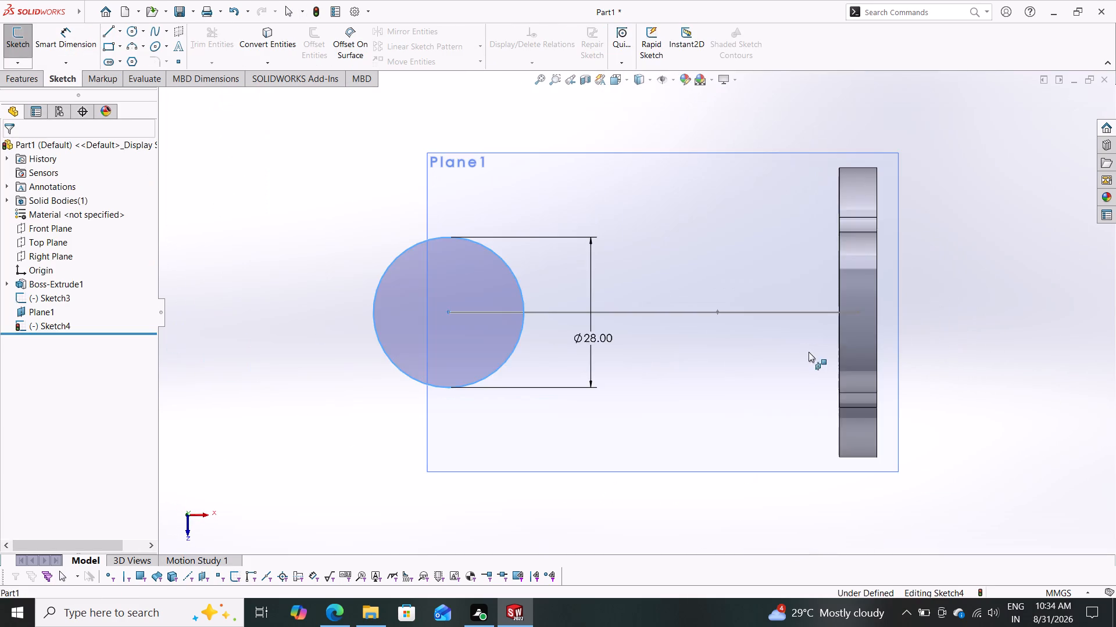
click(450, 311)
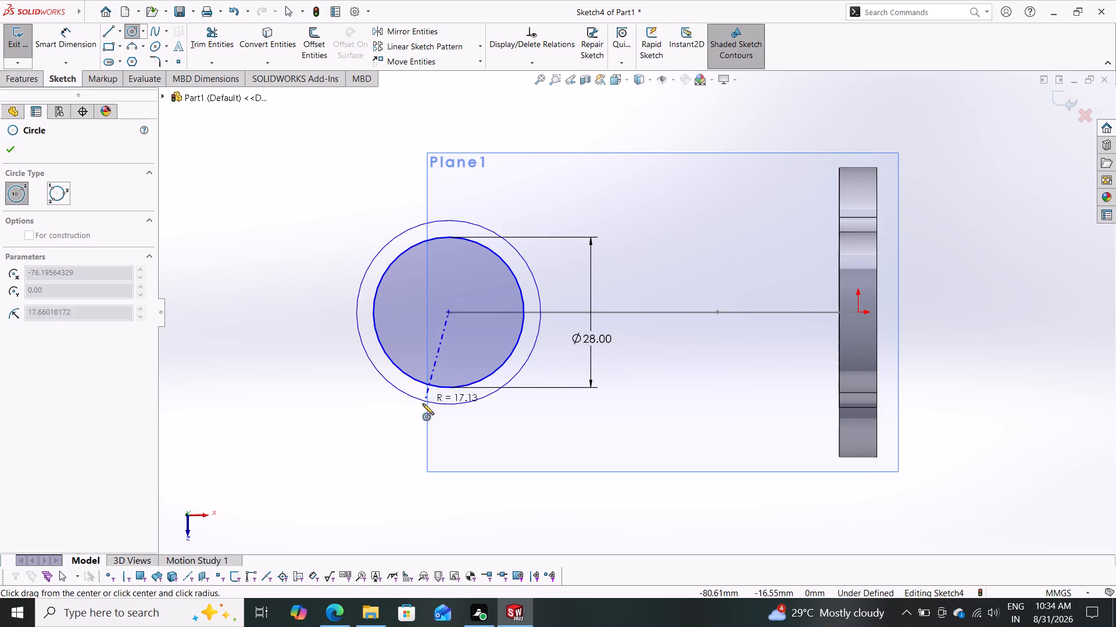
click(364, 426)
Dimension the outer profile circle's diameter as 80 mm.
click(63, 39)
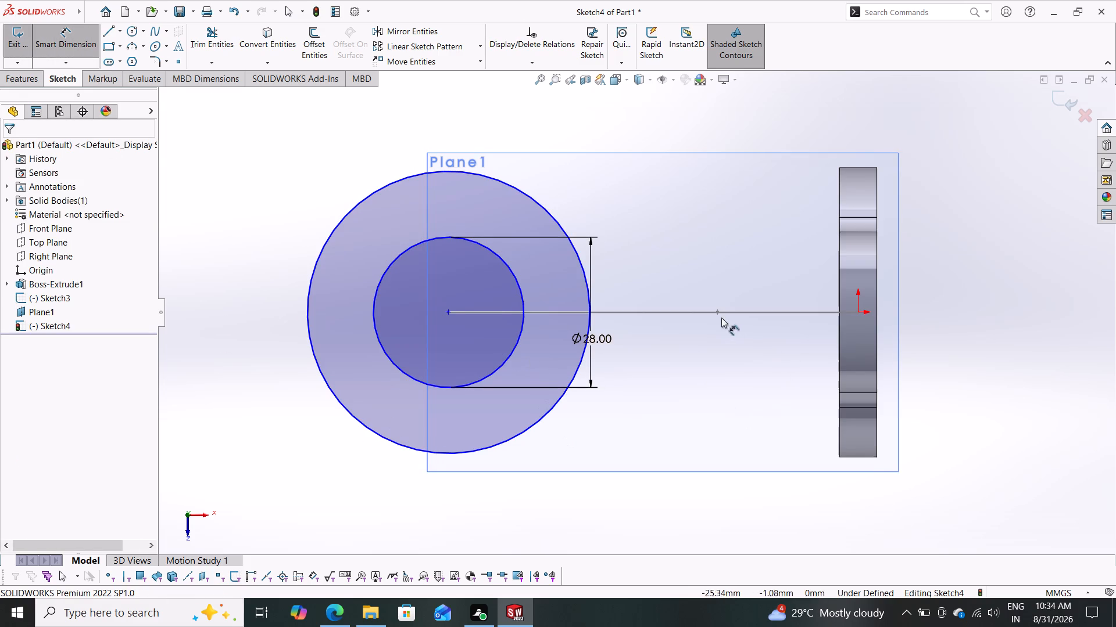
click(548, 210)
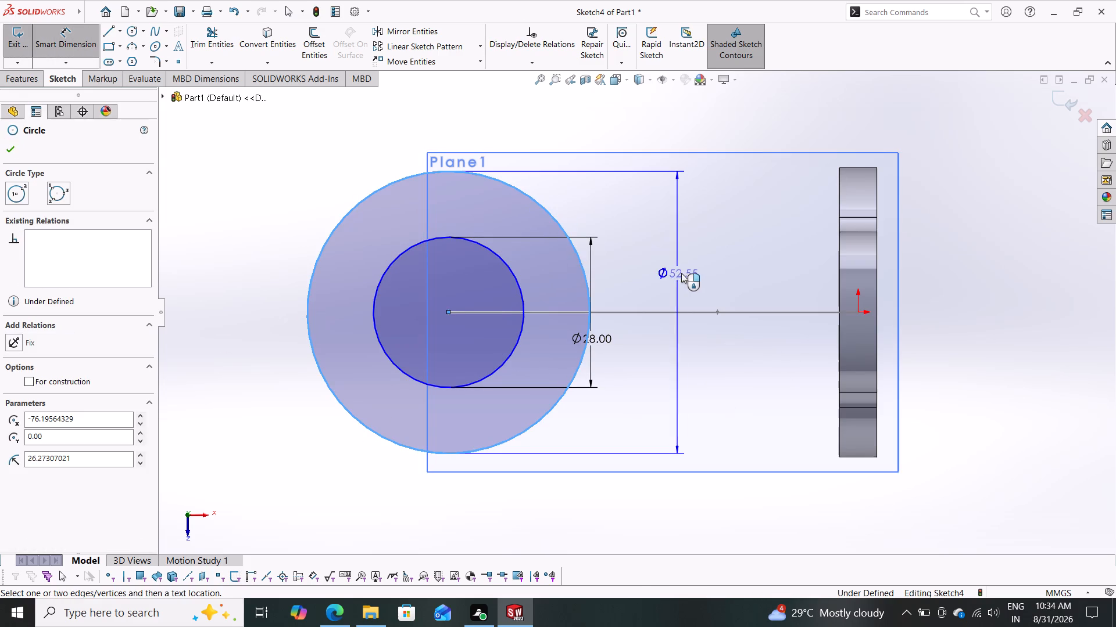
click(683, 273)
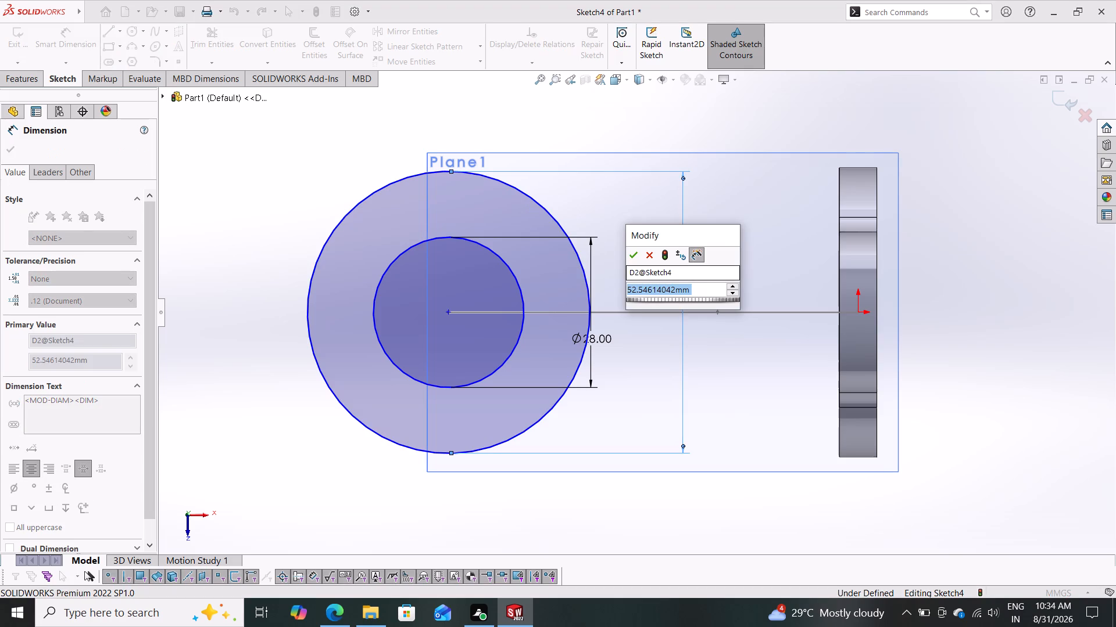
text(80)
key(Return)
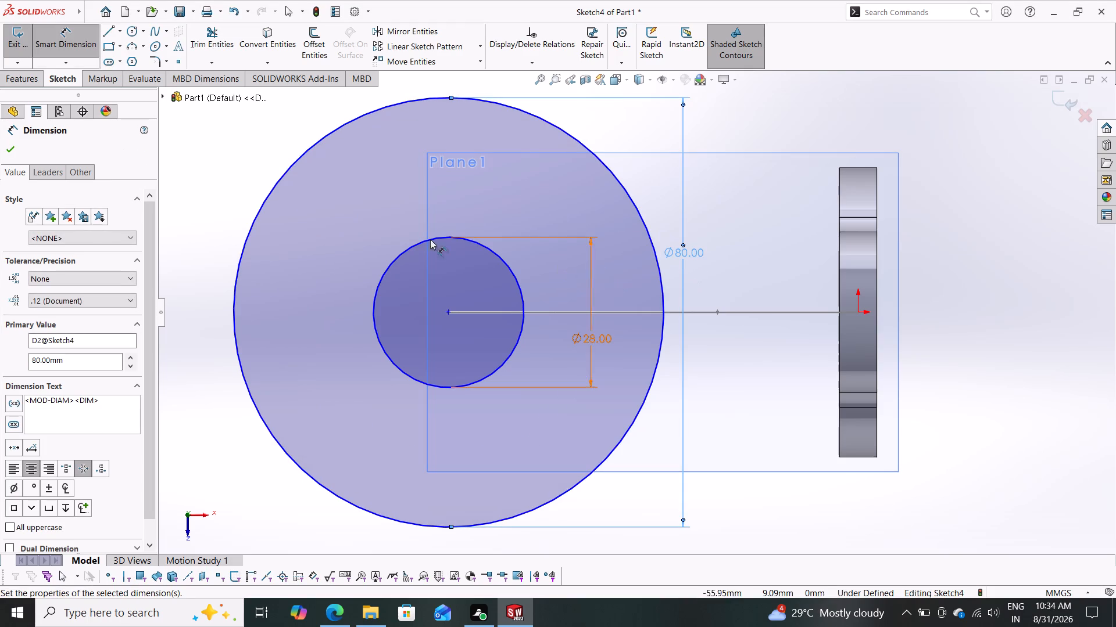
click(4, 146)
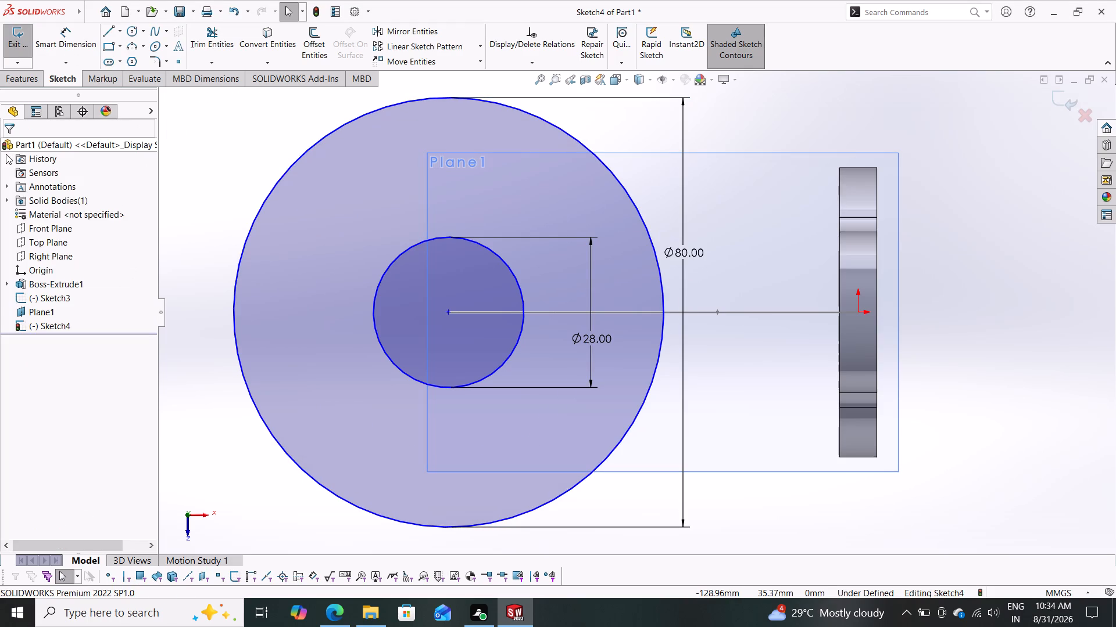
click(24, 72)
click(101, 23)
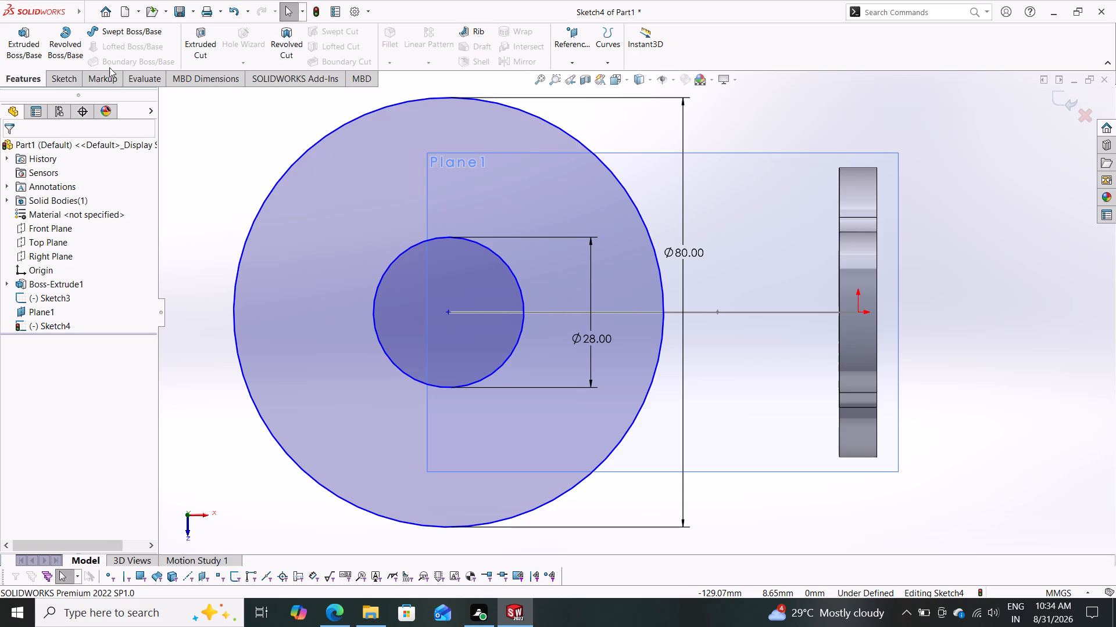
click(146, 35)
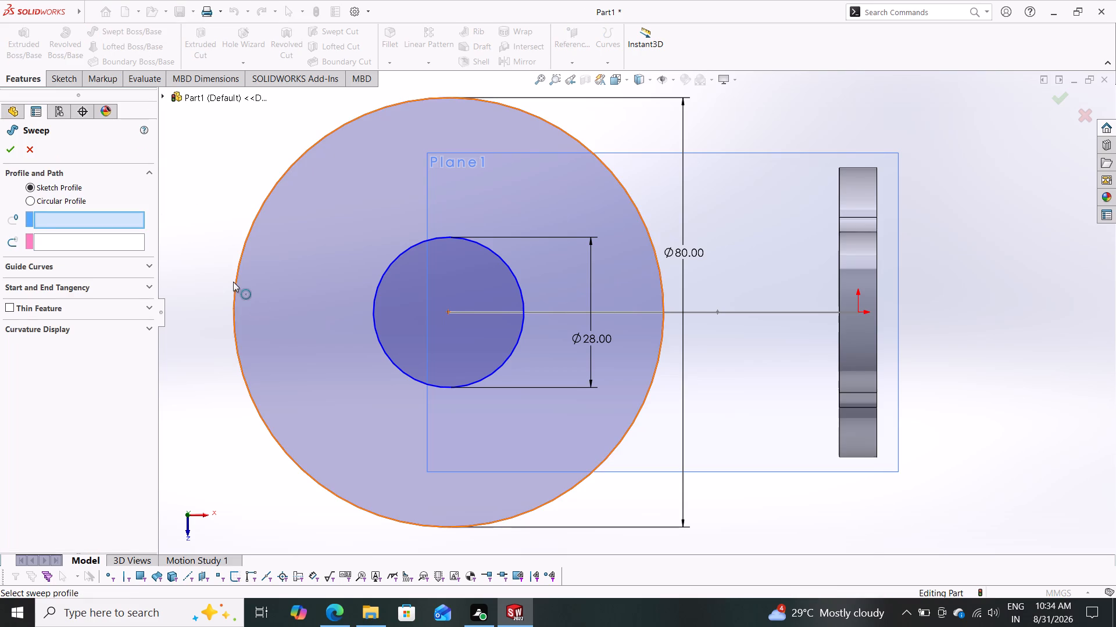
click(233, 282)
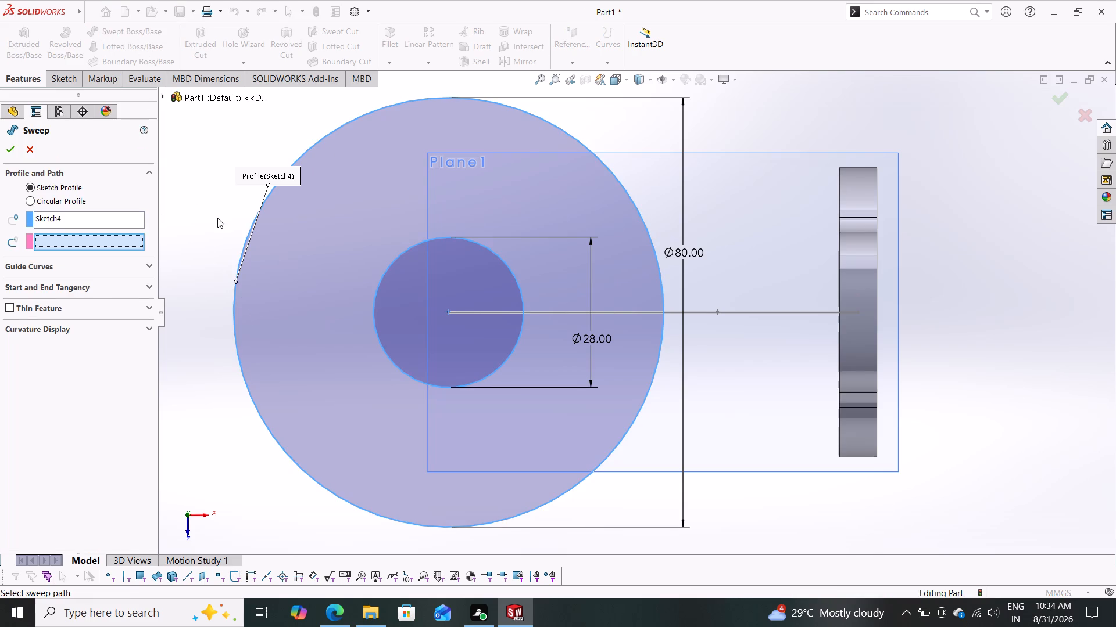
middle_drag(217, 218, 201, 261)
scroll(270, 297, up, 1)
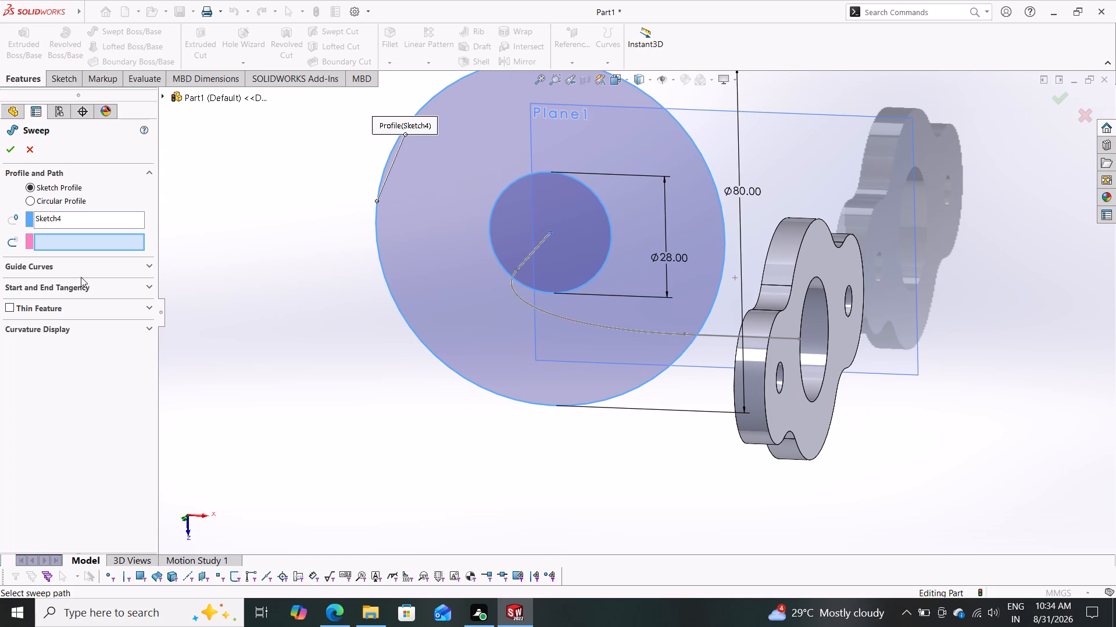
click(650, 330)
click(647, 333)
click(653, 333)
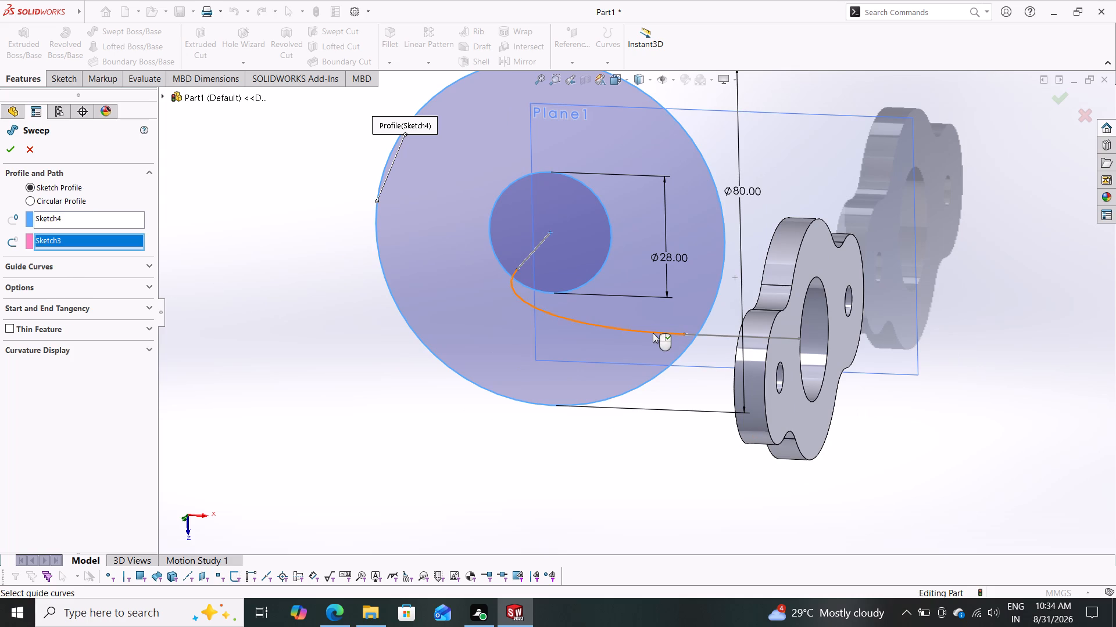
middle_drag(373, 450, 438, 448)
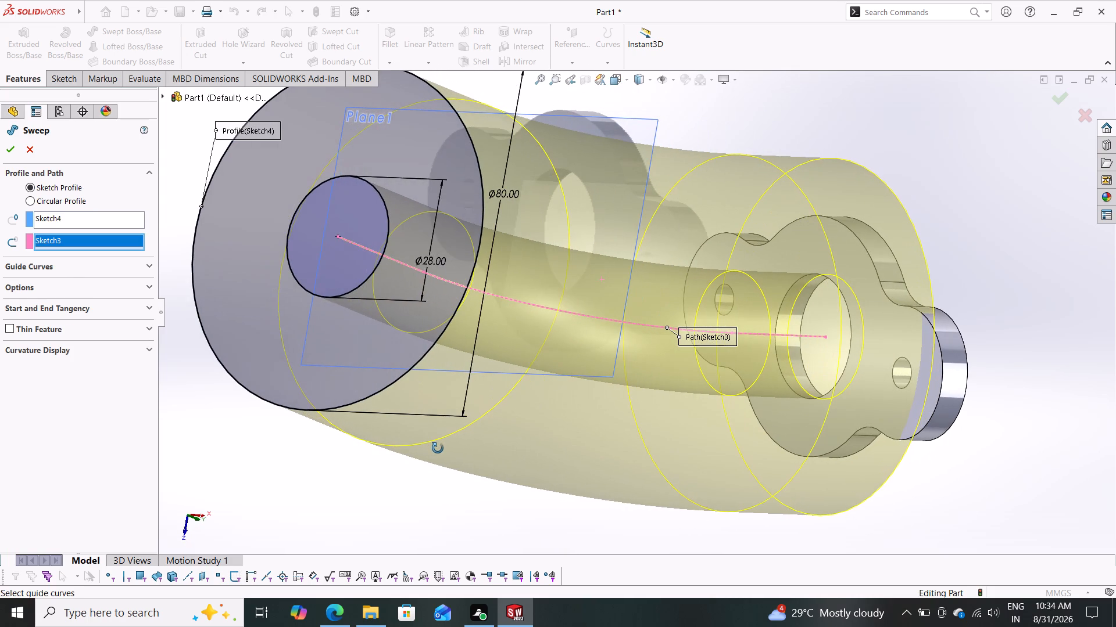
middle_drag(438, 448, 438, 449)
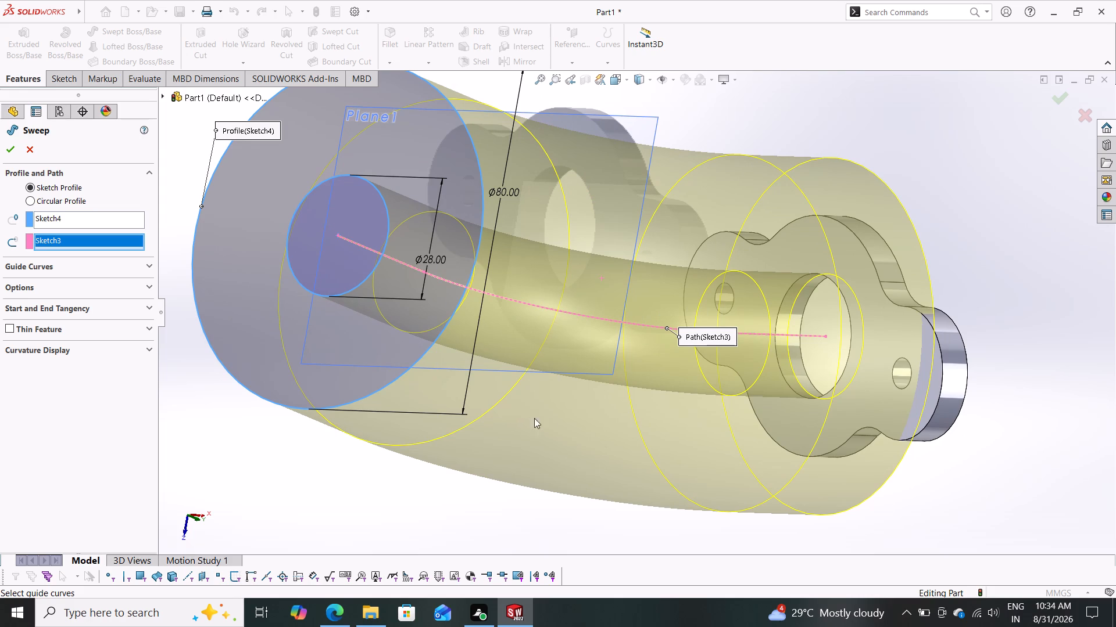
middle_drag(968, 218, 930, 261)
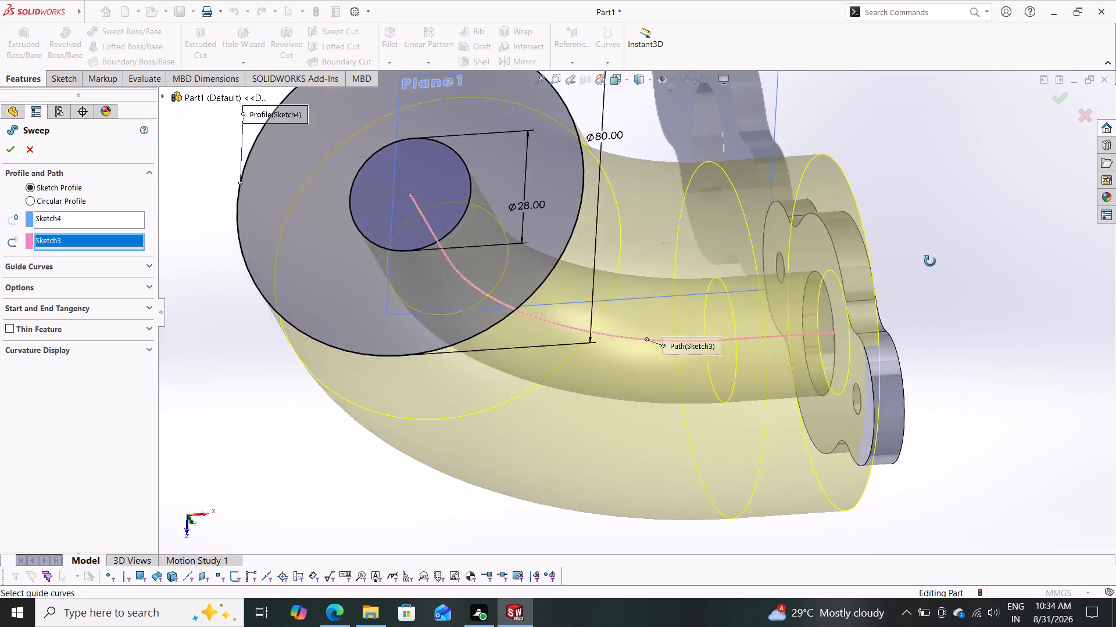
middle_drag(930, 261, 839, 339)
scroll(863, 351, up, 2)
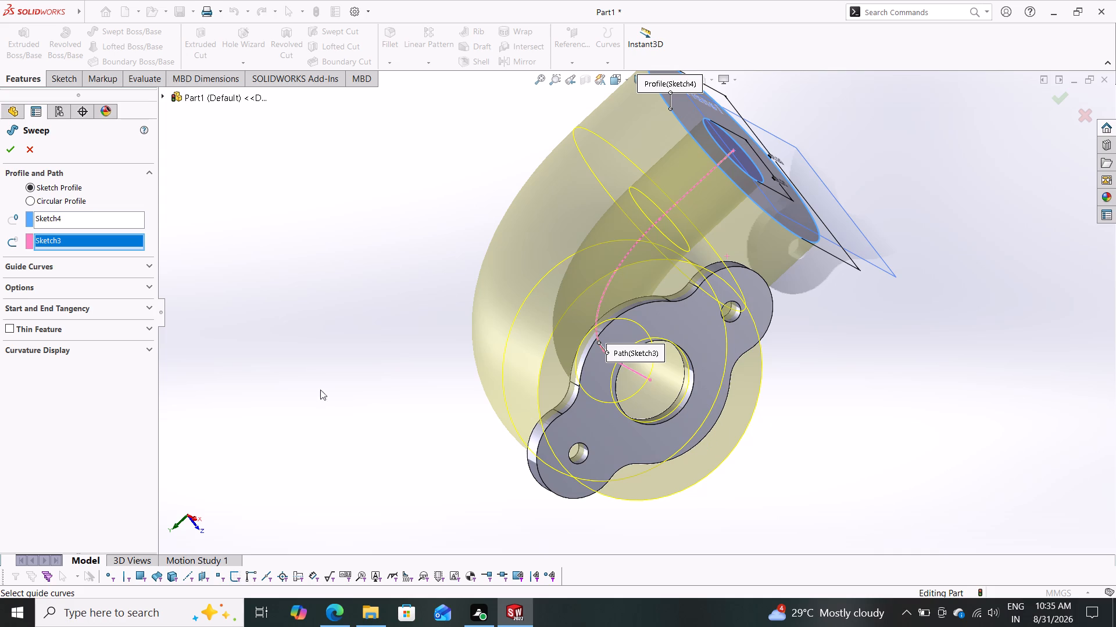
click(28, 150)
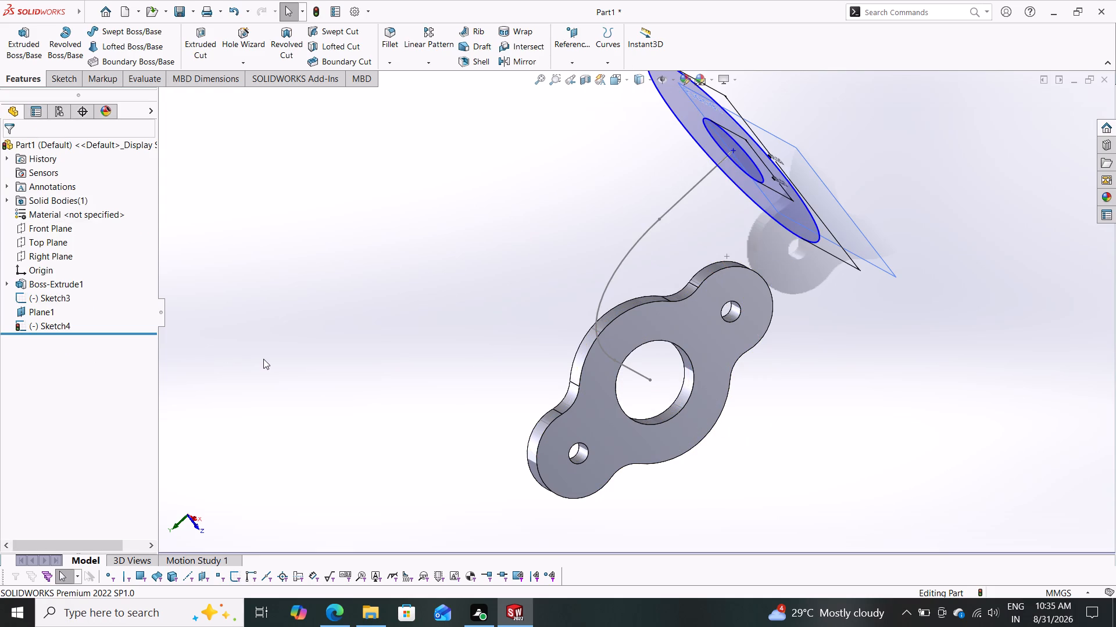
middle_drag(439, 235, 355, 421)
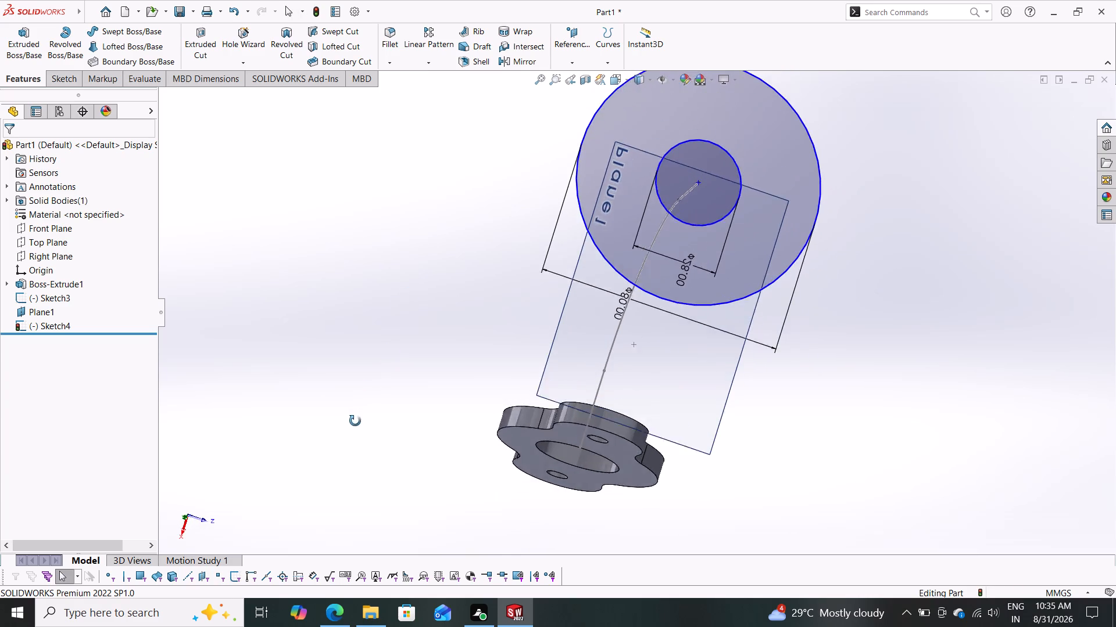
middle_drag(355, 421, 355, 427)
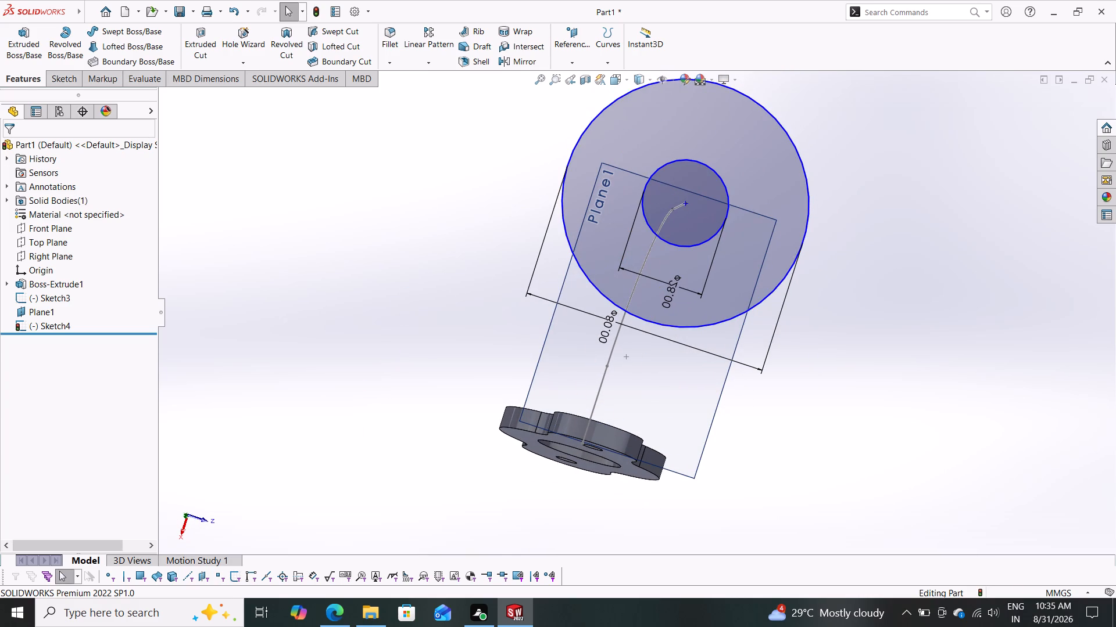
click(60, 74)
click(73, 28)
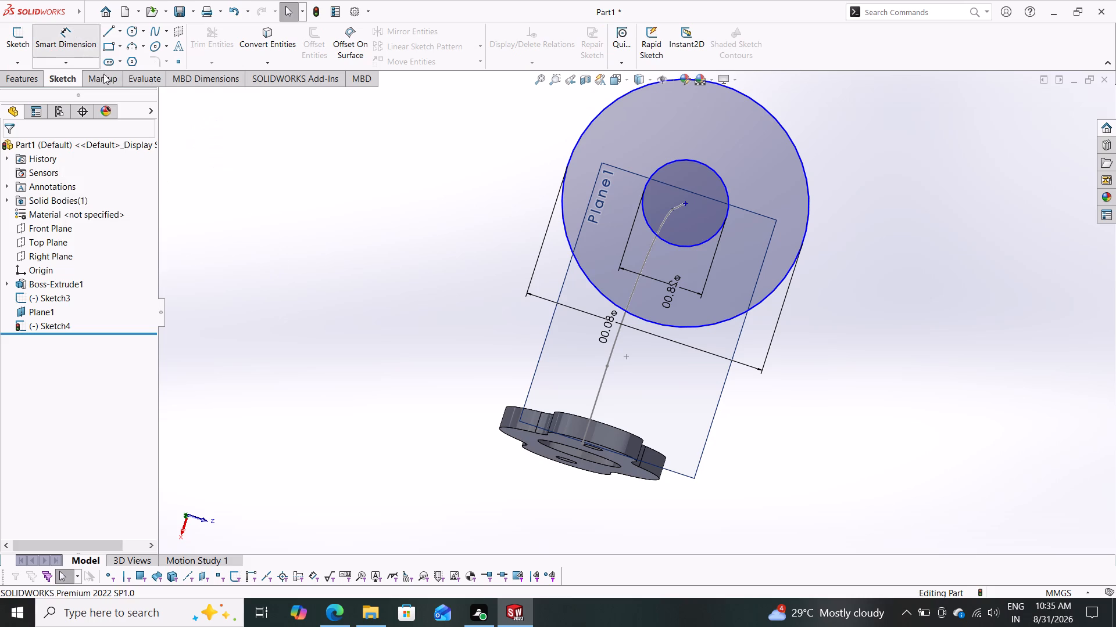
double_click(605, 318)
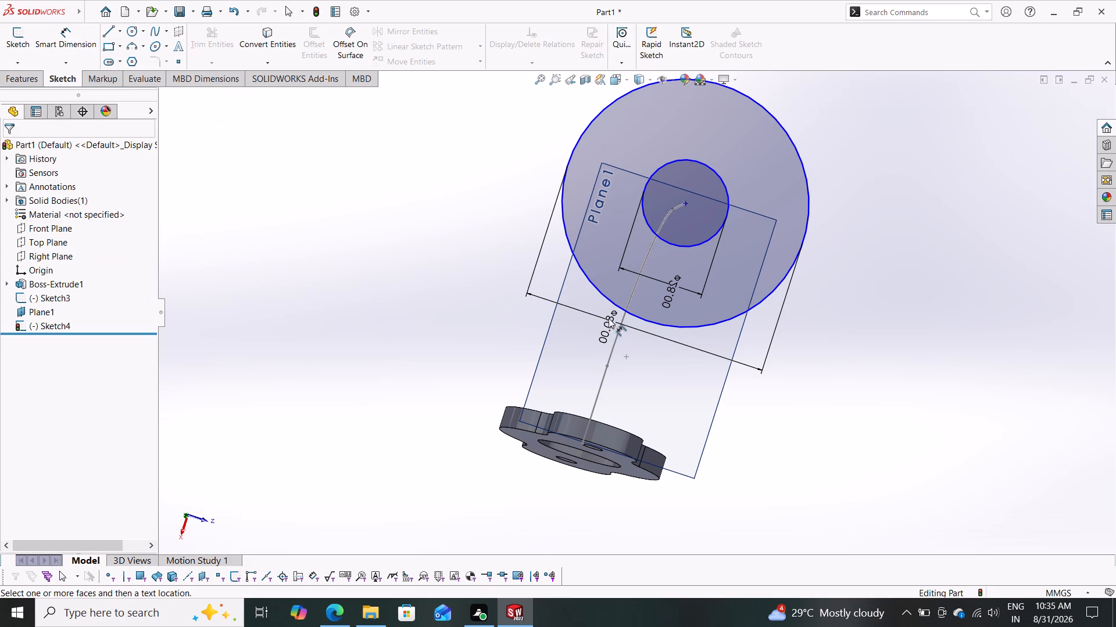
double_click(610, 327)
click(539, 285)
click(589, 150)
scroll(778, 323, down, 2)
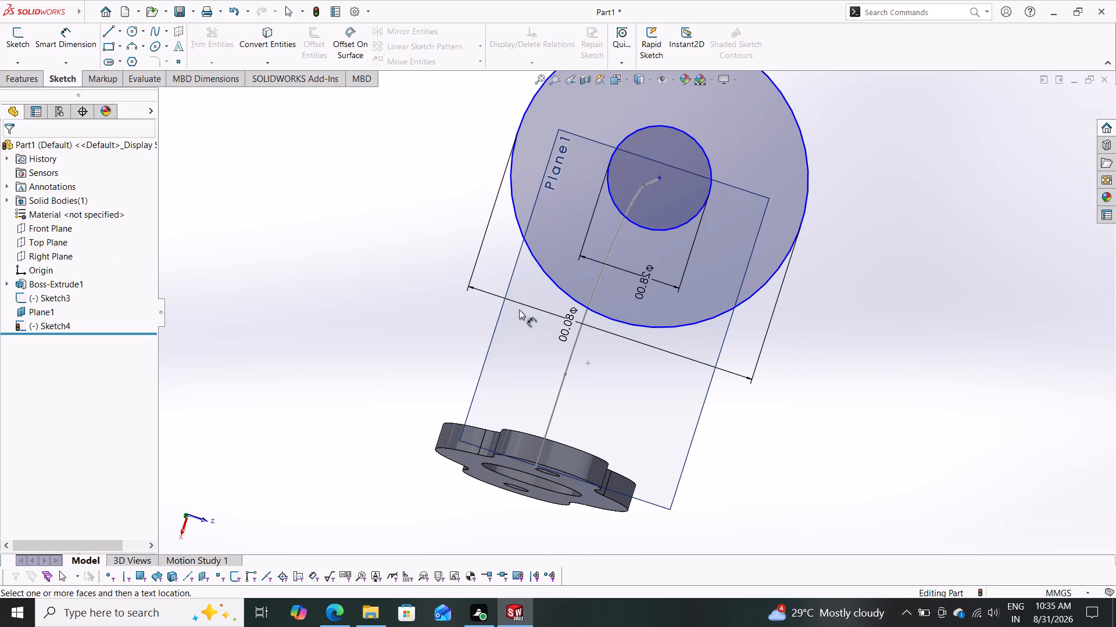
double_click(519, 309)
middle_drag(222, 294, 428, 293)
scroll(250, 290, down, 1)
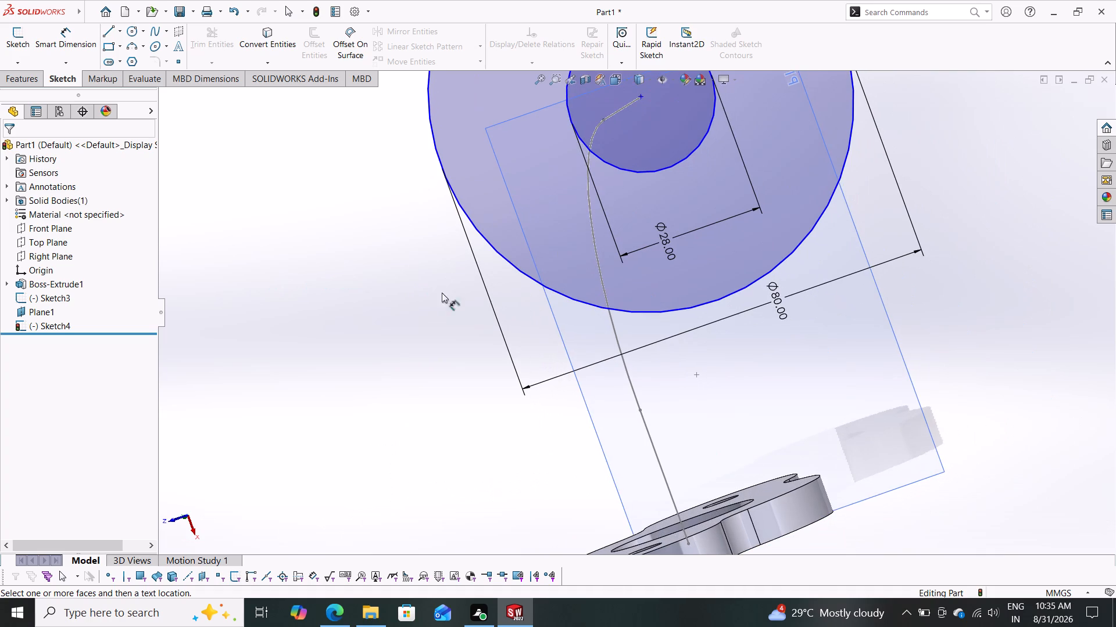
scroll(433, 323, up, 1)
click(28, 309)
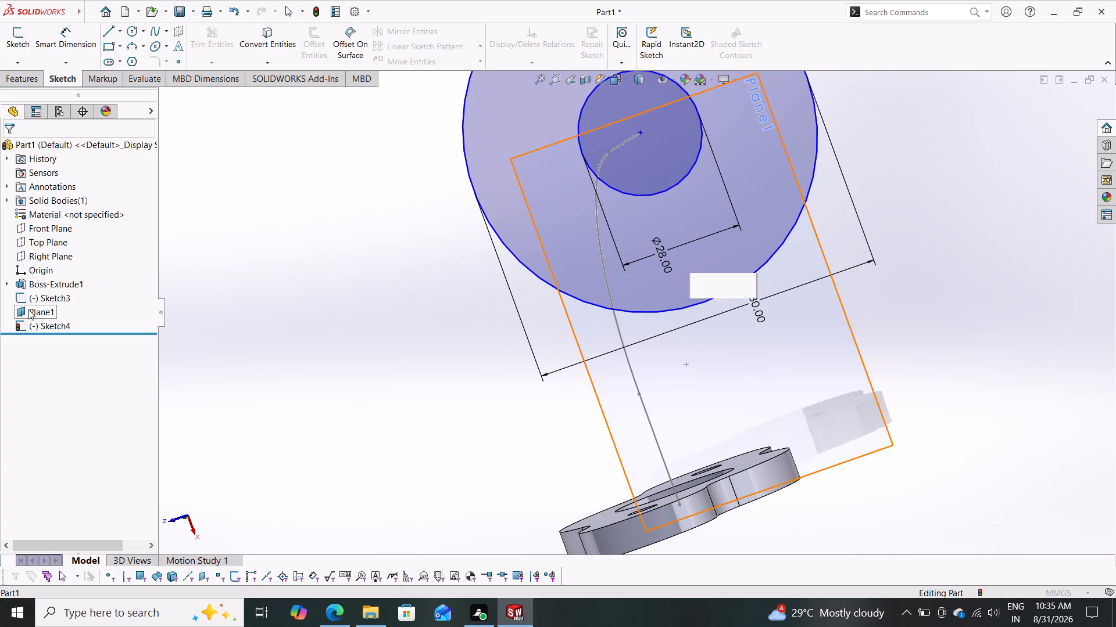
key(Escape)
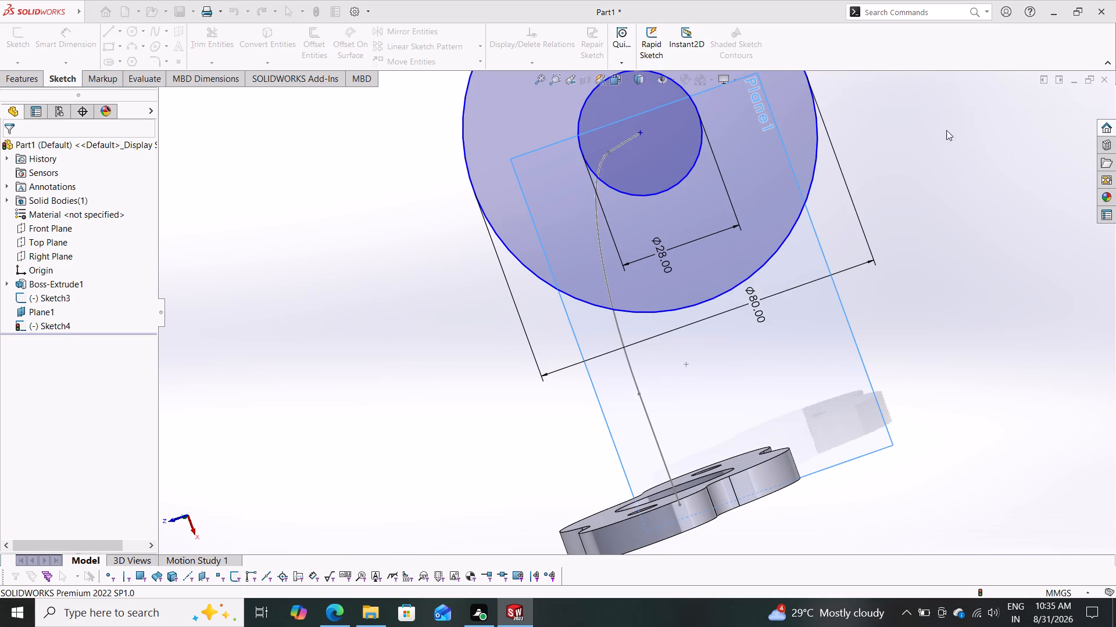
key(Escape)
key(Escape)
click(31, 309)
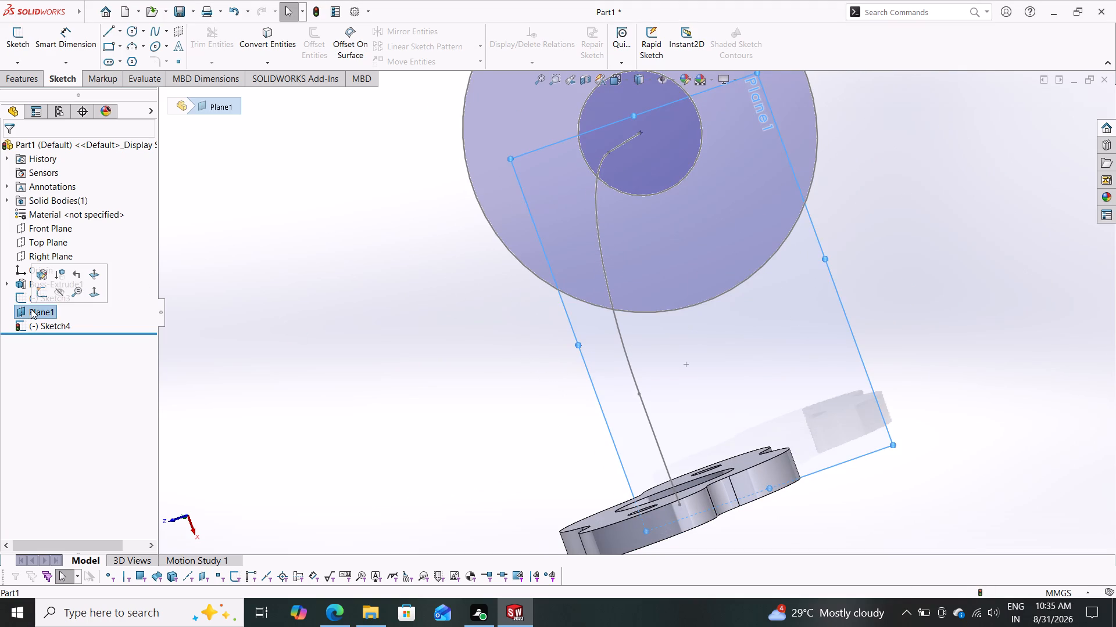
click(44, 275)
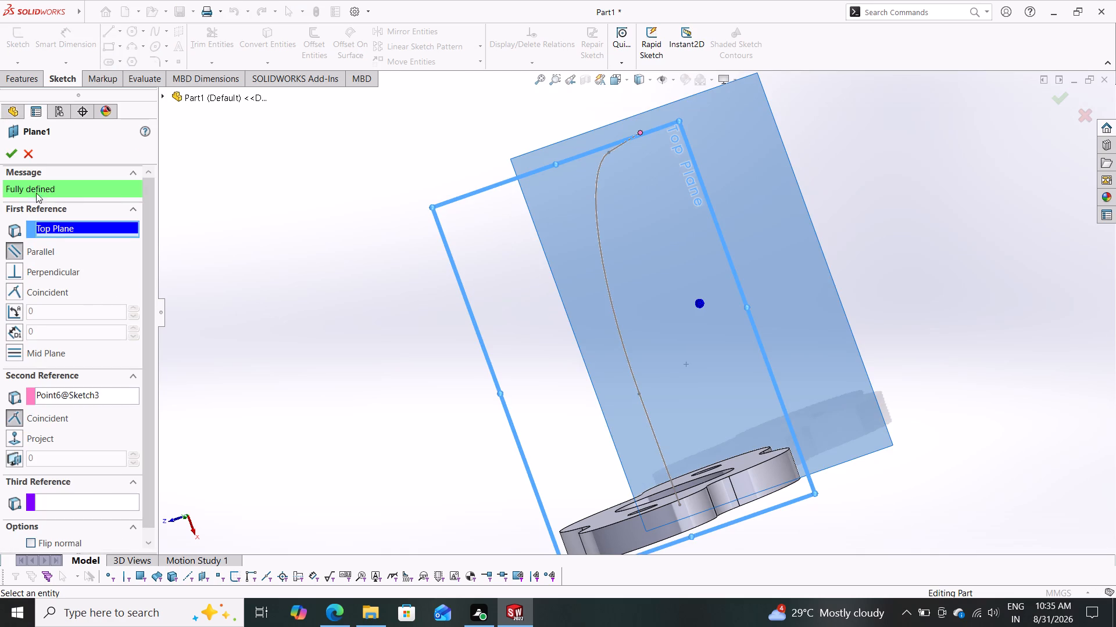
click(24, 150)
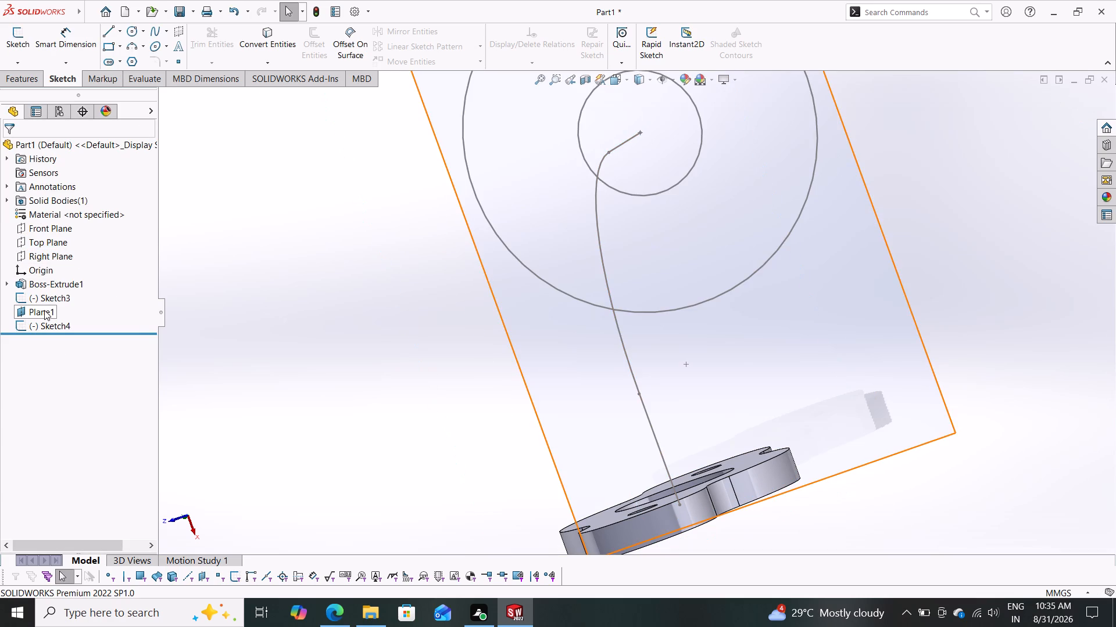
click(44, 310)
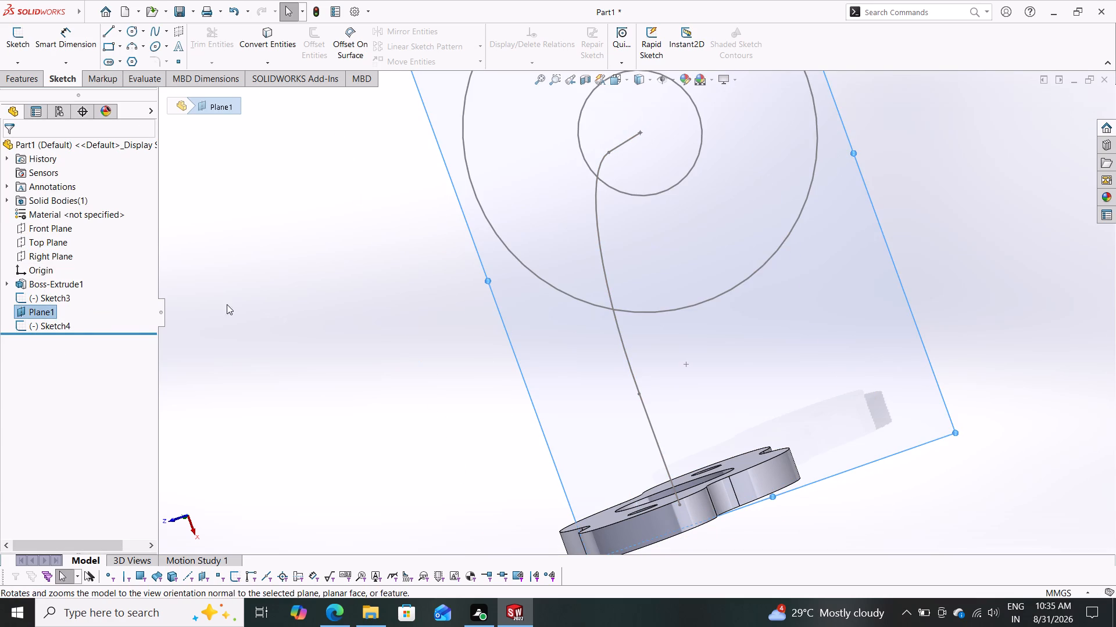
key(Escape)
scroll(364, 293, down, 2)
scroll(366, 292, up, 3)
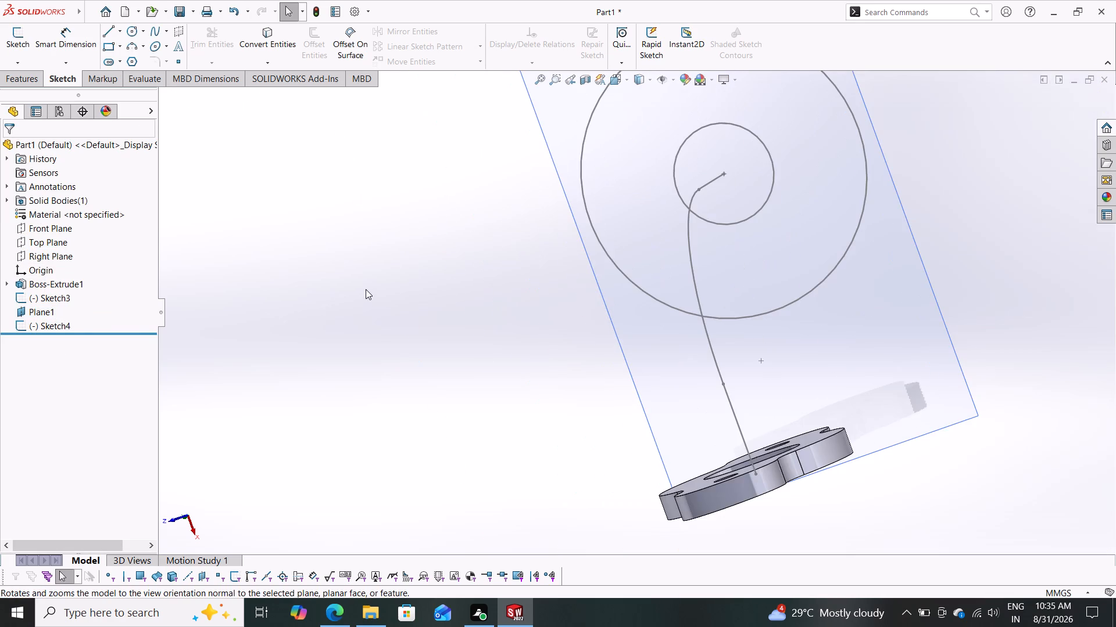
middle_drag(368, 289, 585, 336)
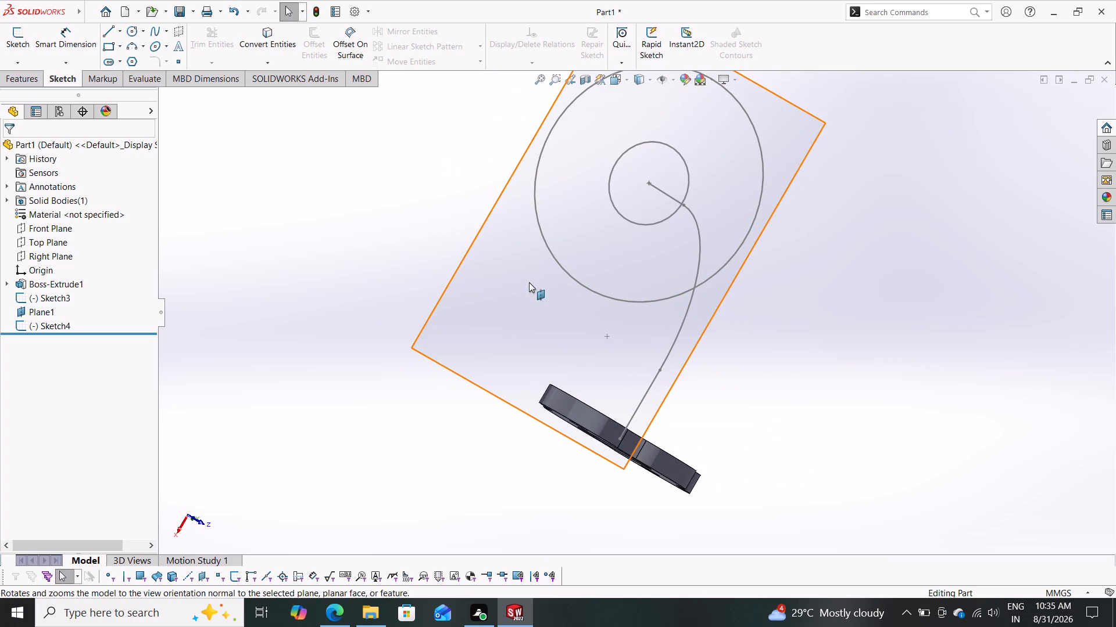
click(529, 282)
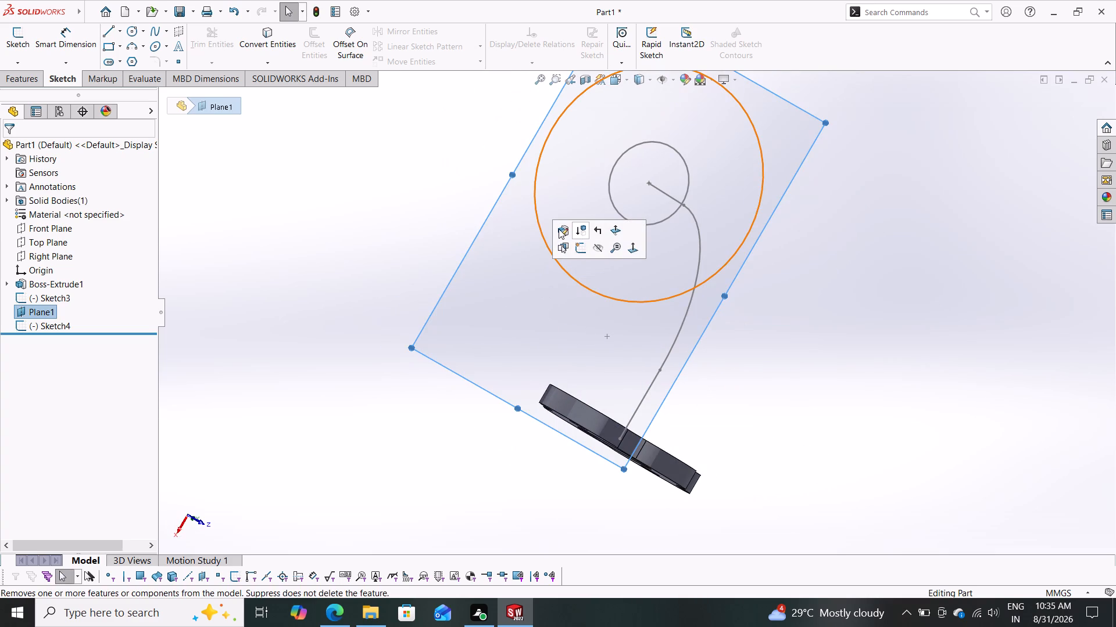
Reopen the pipe profile sketch and set the outer circle's diameter to 44 mm.
click(24, 325)
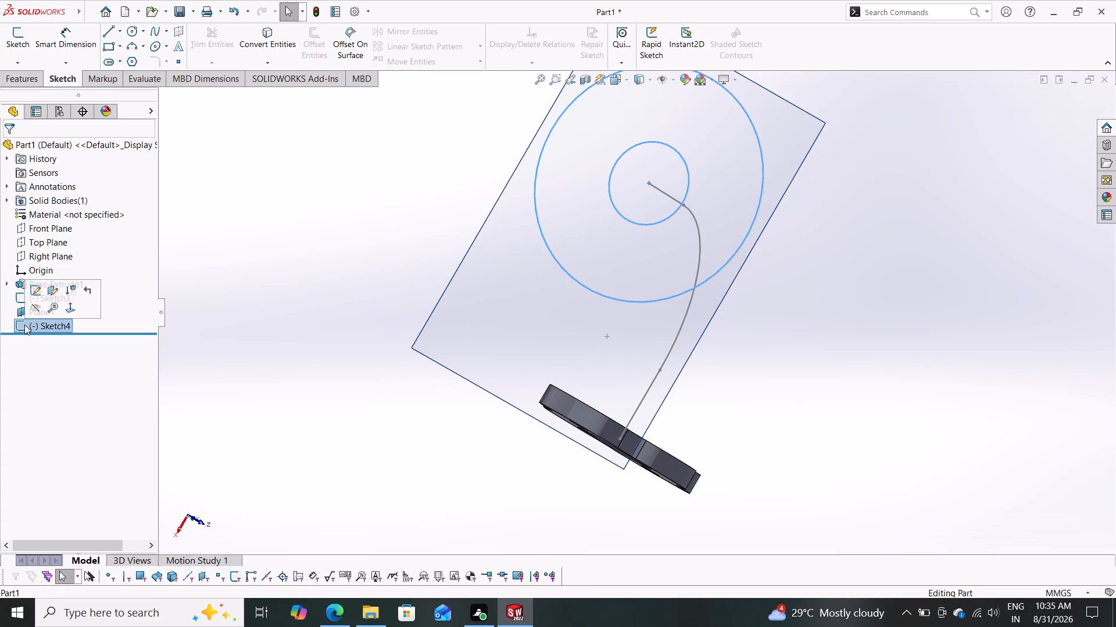
click(33, 286)
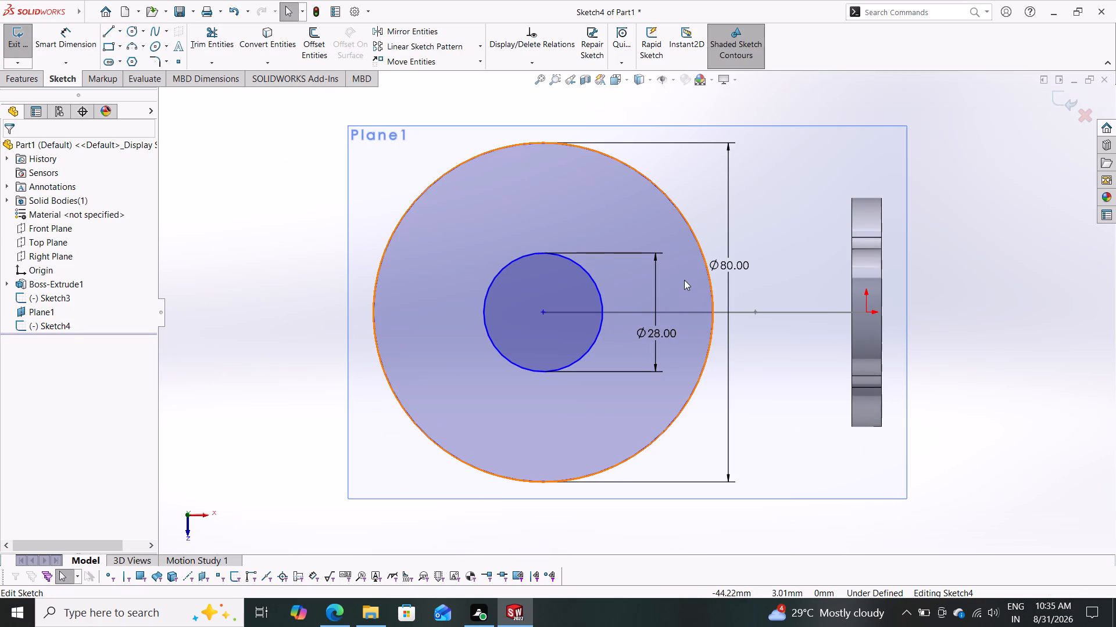
double_click(732, 268)
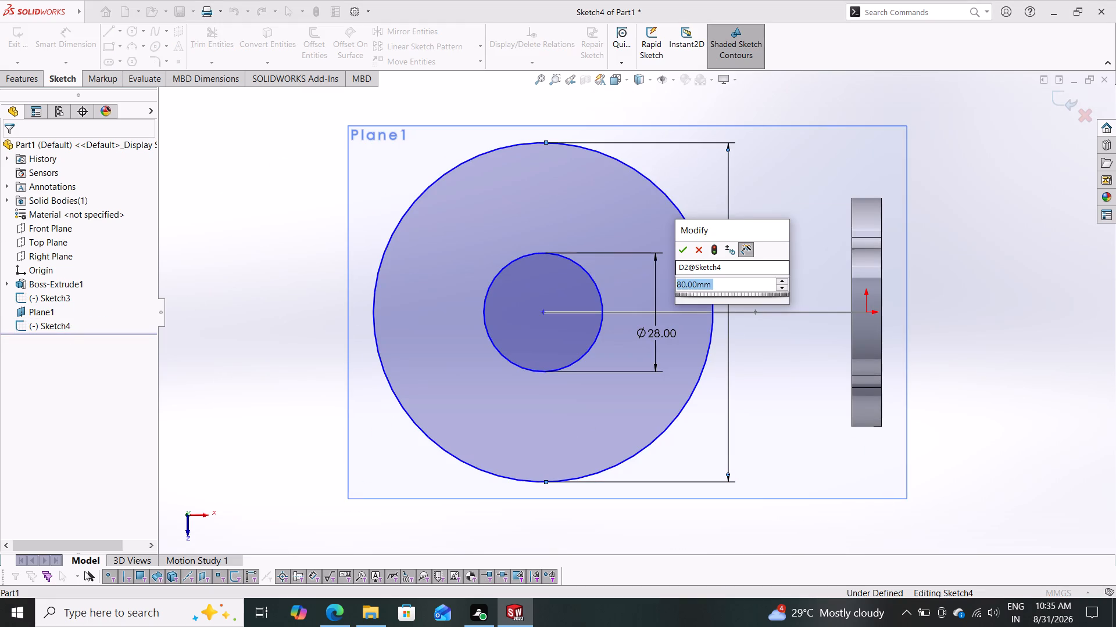
text(44)
key(Return)
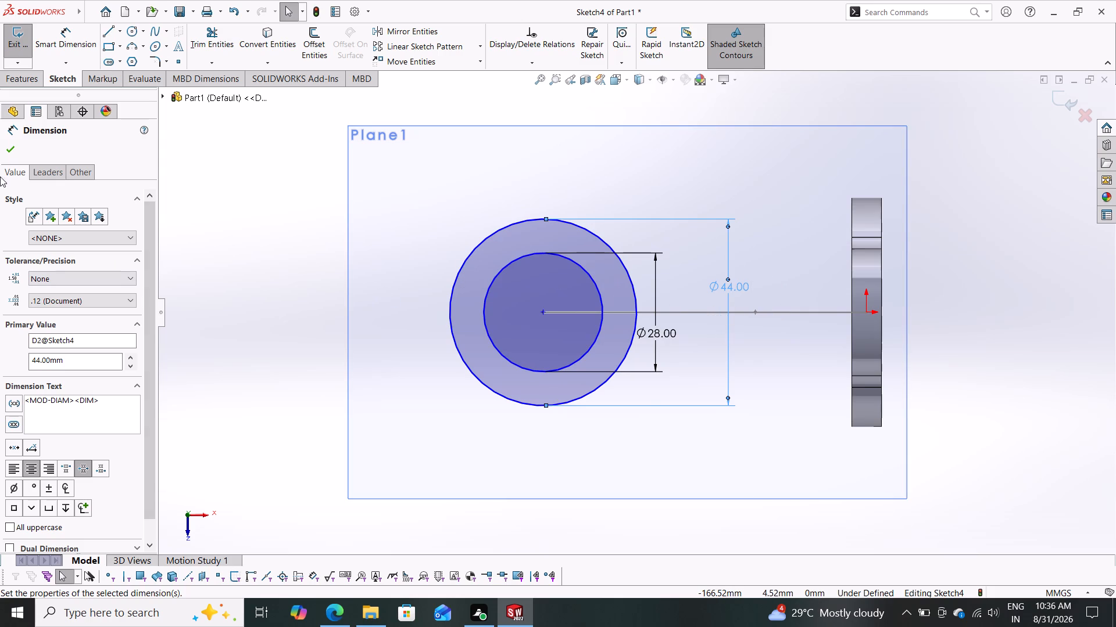
click(9, 152)
Sweep the concentric-circle profile sketch along the line-arc path sketch to form the hollow pipe.
click(27, 81)
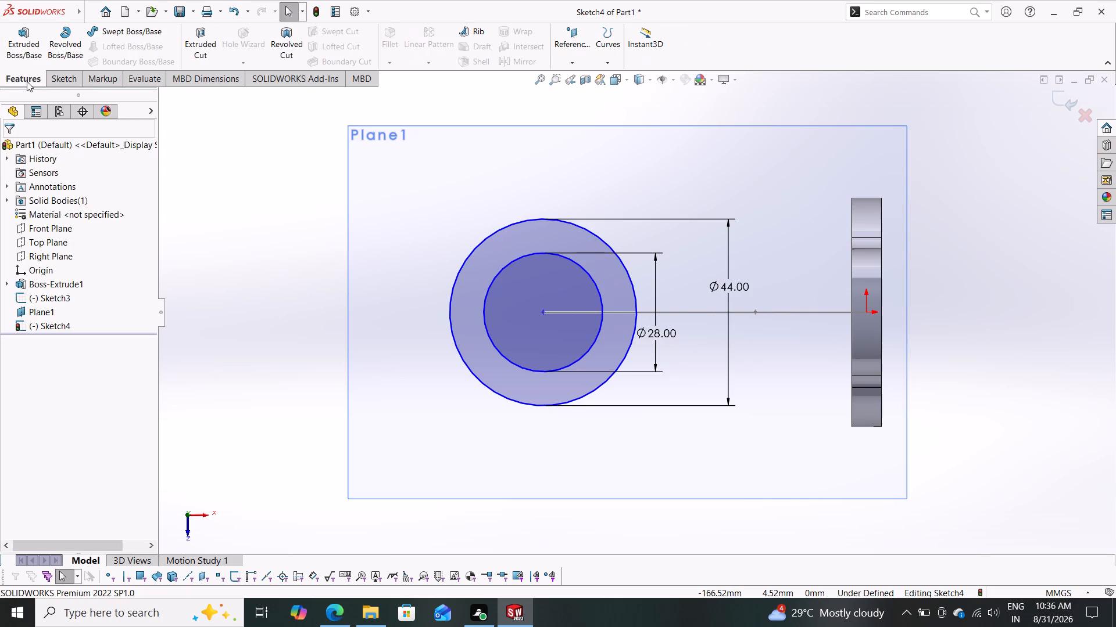
click(142, 33)
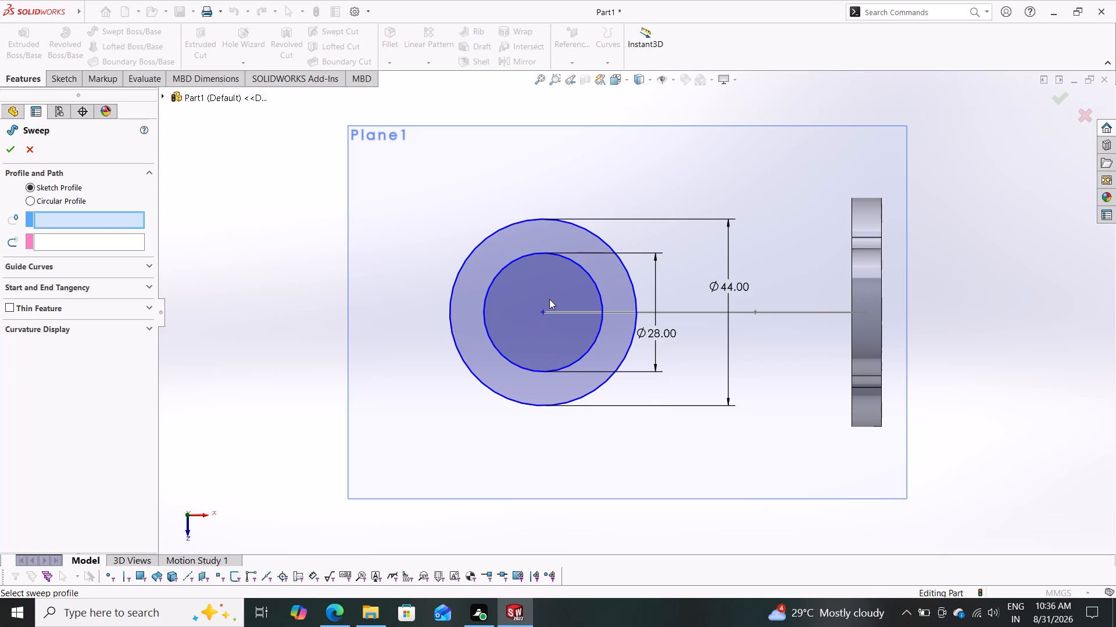
click(453, 287)
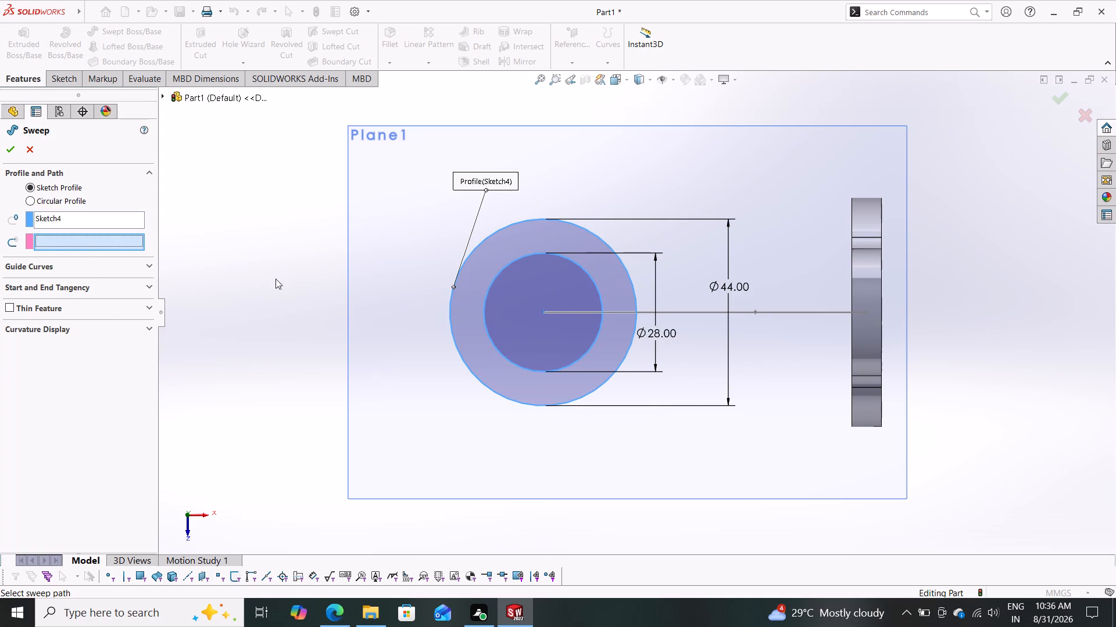
middle_drag(276, 279, 363, 351)
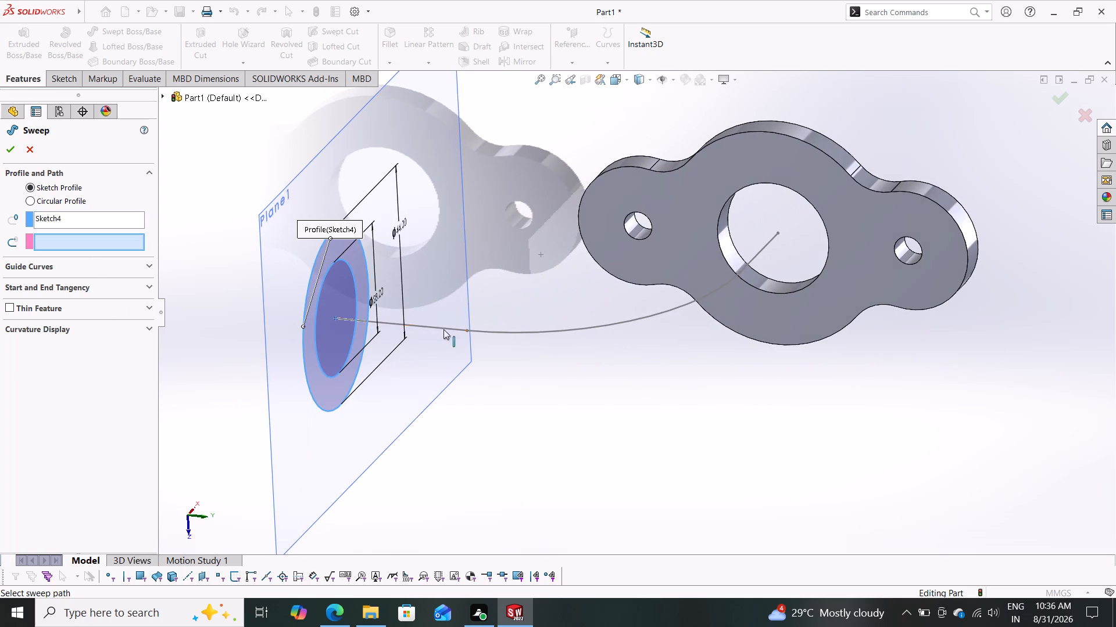
click(596, 327)
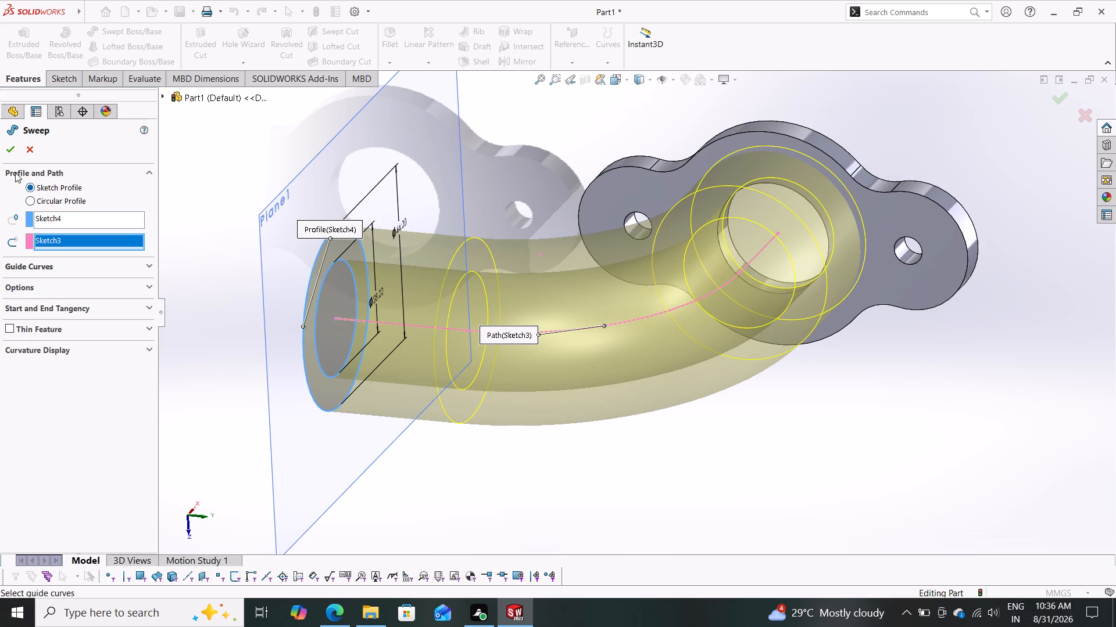
click(9, 150)
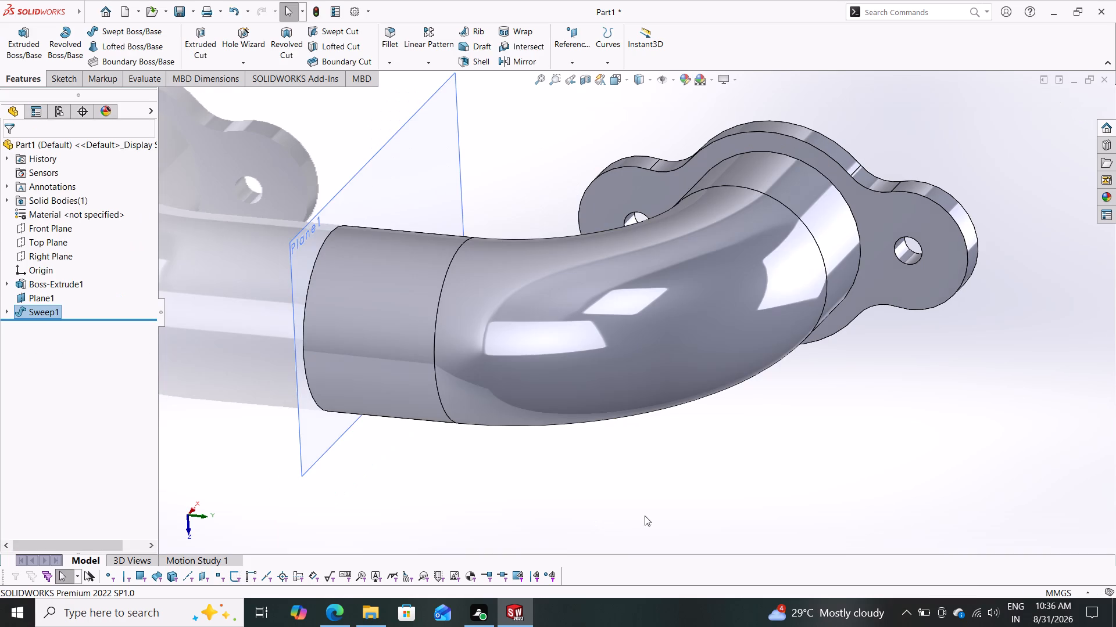
Hide the reference plane at the pipe's free end.
middle_drag(759, 434, 592, 523)
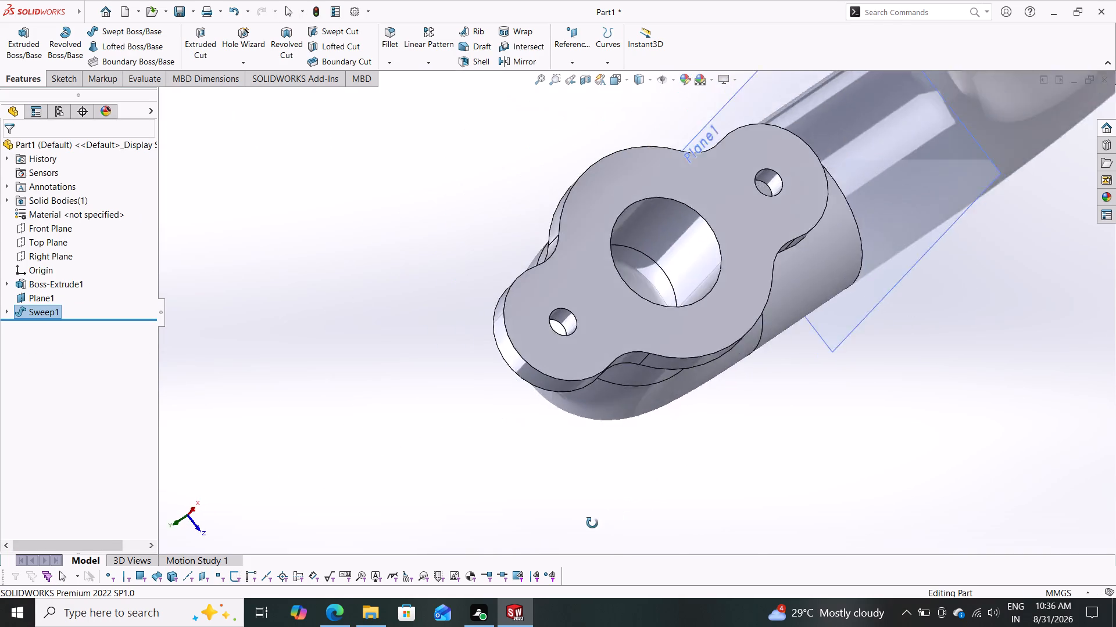
middle_drag(592, 523, 771, 505)
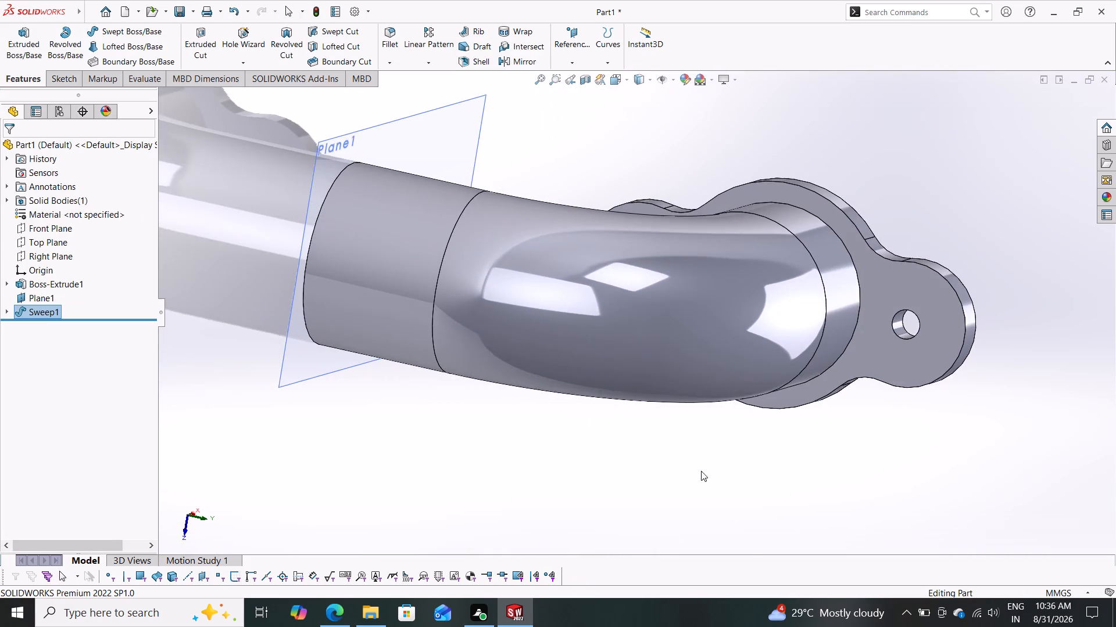
scroll(656, 453, down, 2)
scroll(643, 444, up, 7)
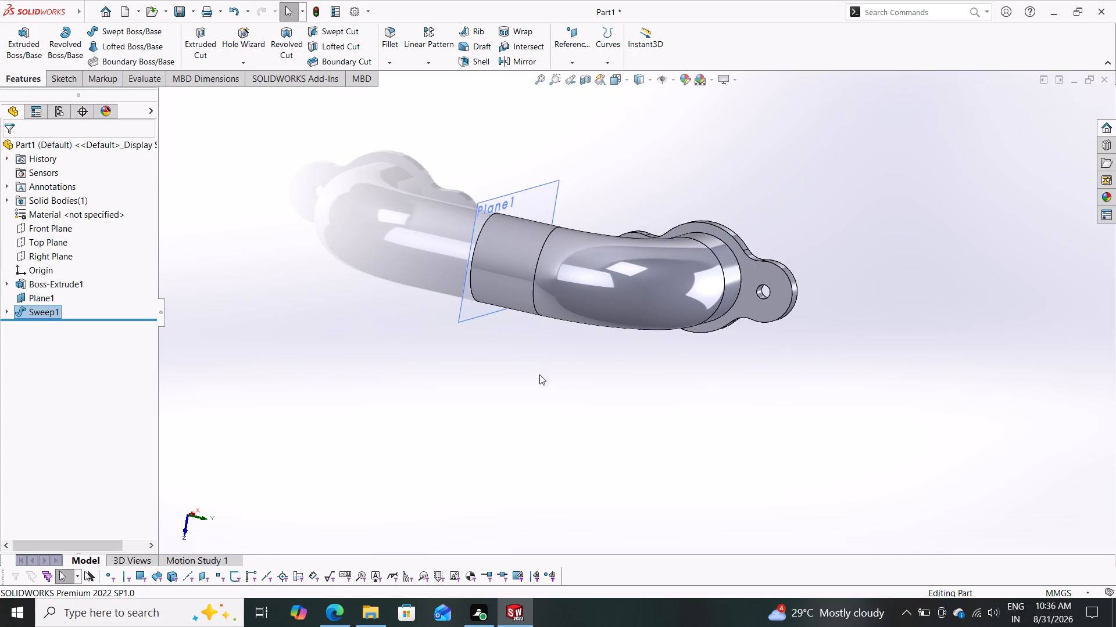
middle_drag(484, 349, 611, 414)
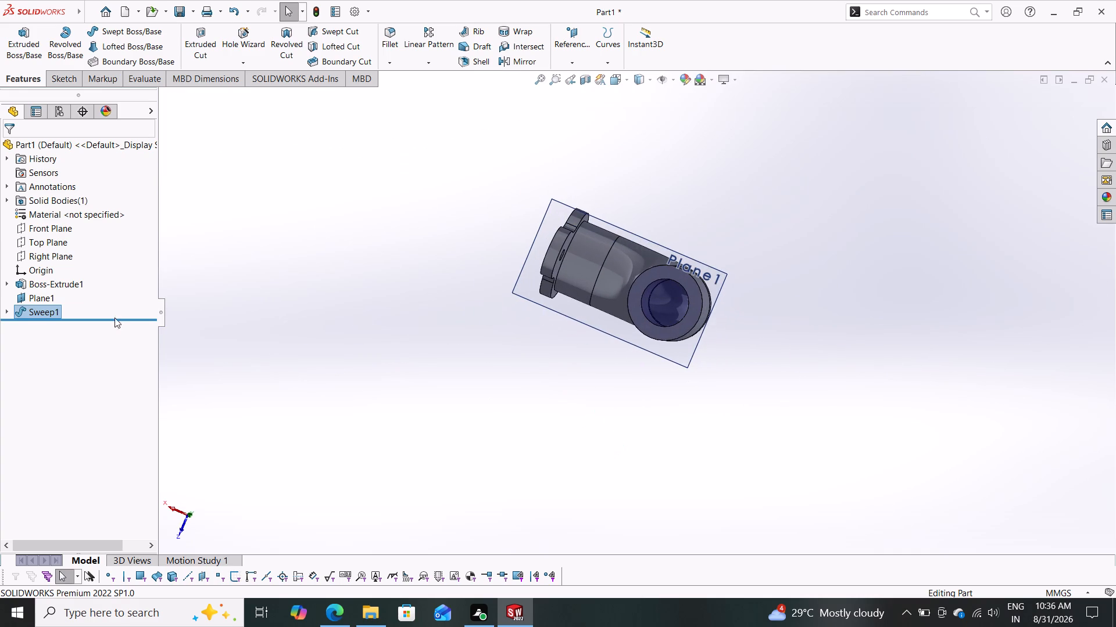
click(16, 297)
click(42, 280)
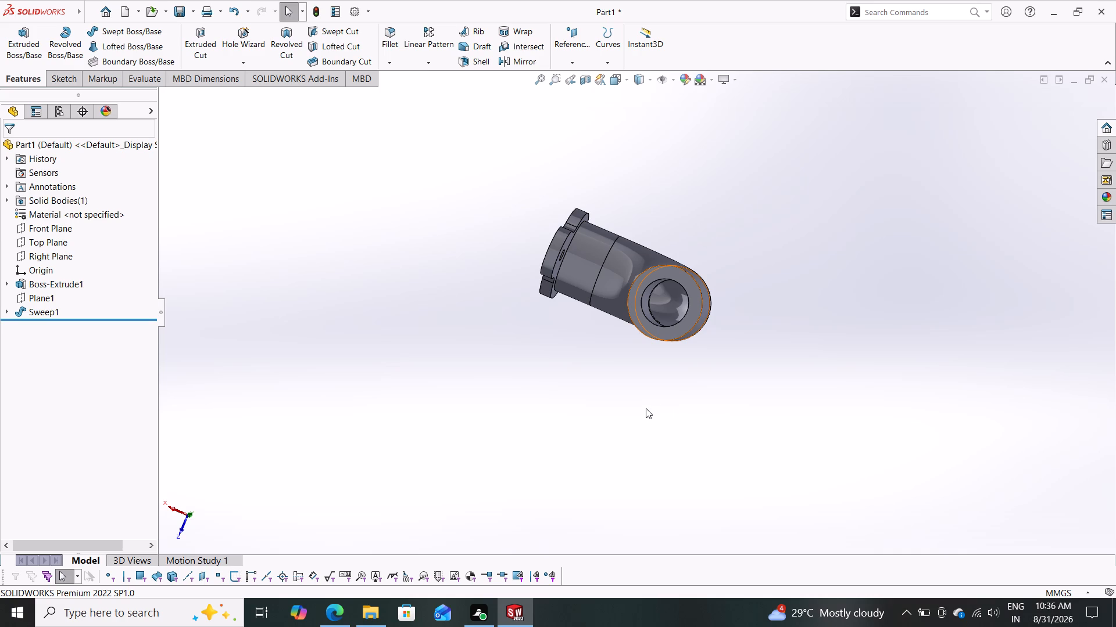
Start a sketch on the pipe's free end face and draw a circle of about 38 mm radius centred on the bore.
scroll(689, 354, down, 3)
scroll(693, 298, down, 5)
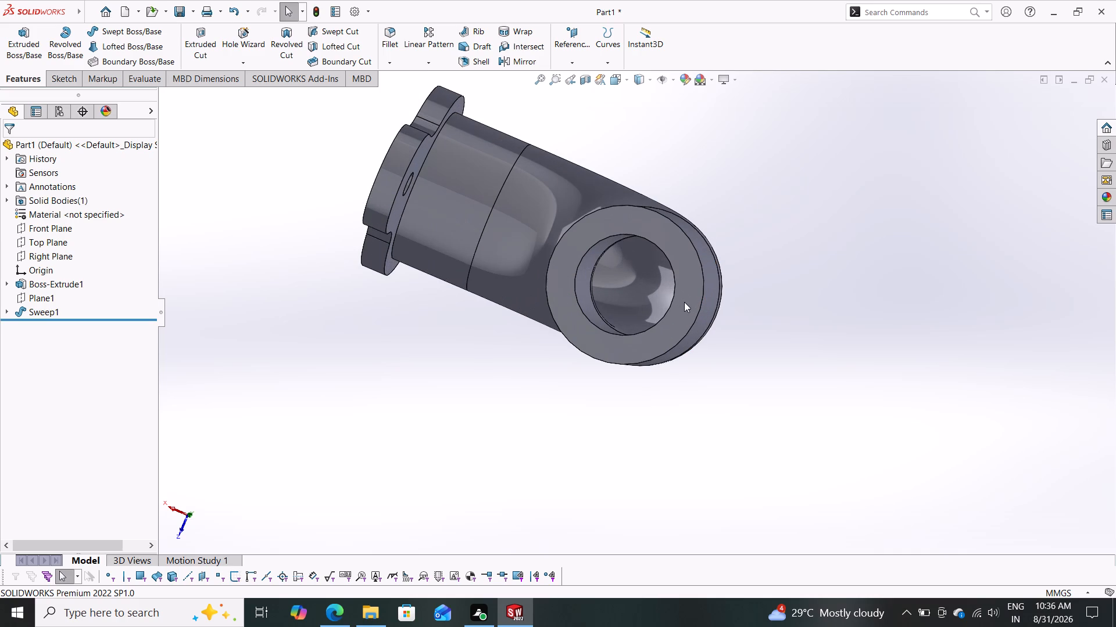
click(684, 302)
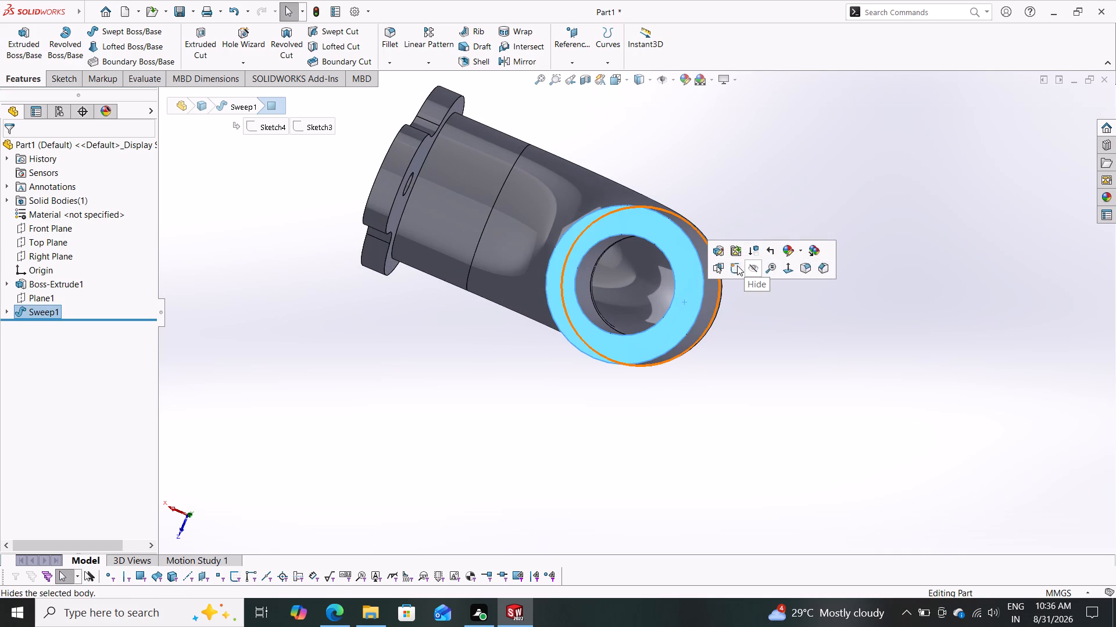
click(737, 265)
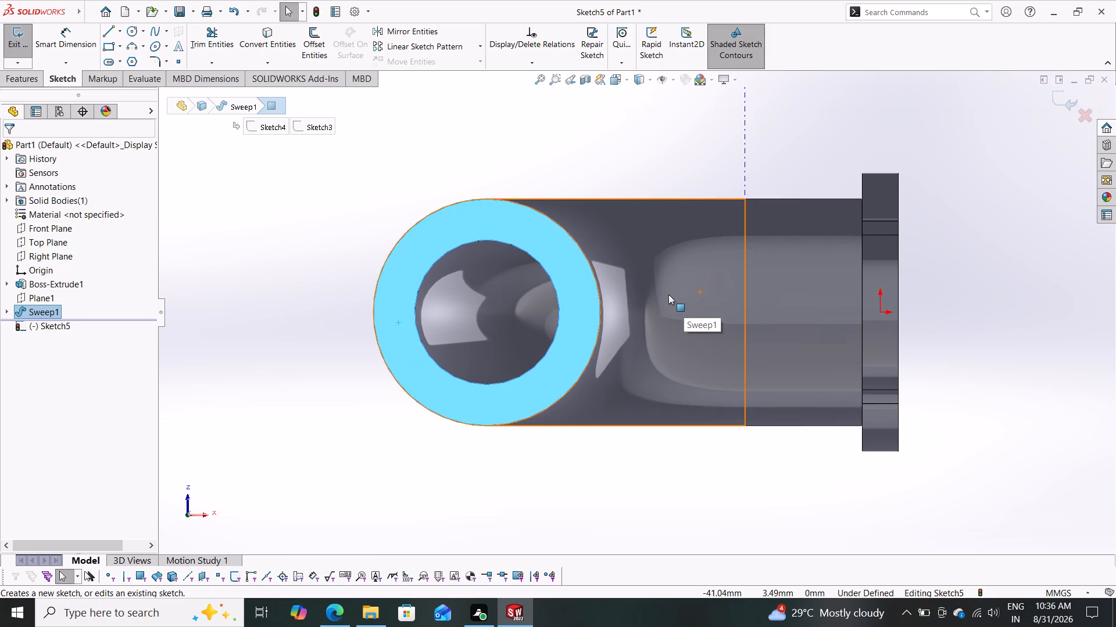
key(Escape)
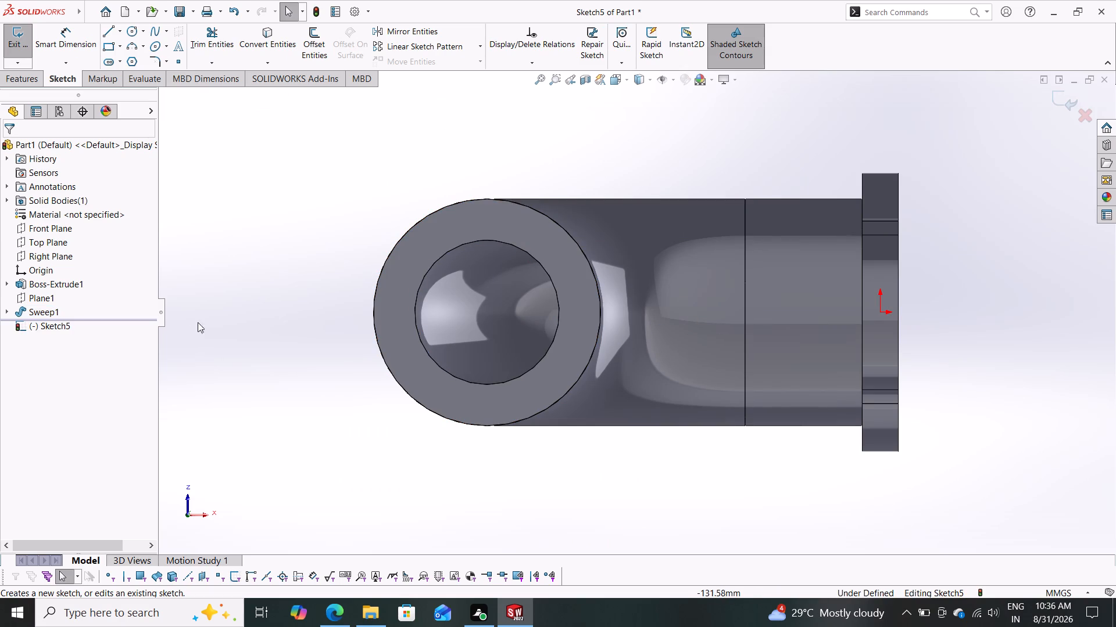
click(127, 29)
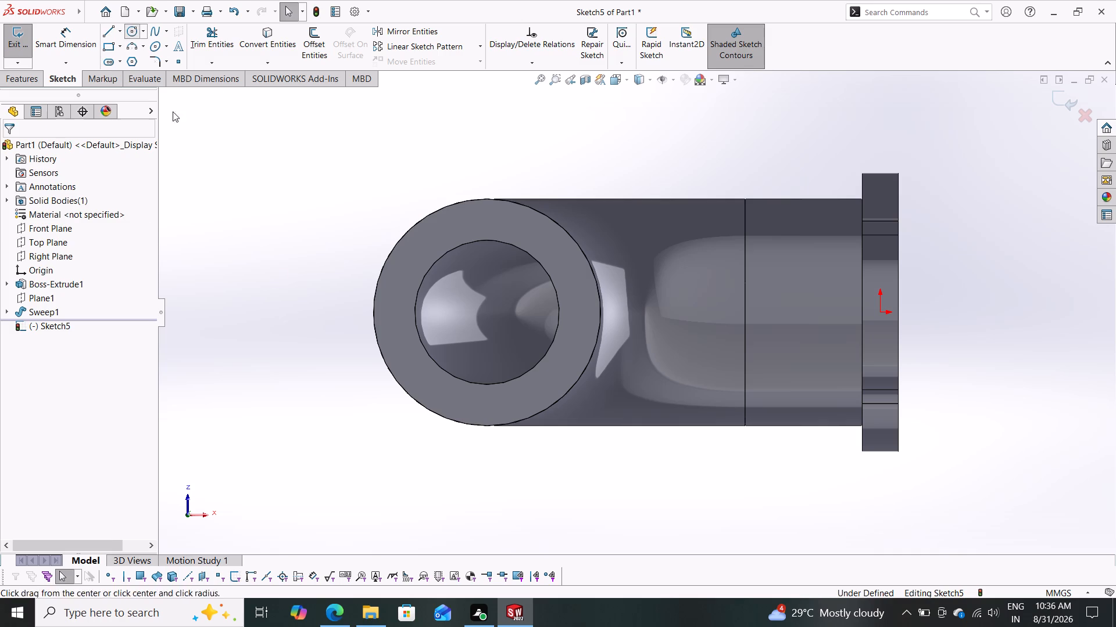
click(488, 312)
click(317, 409)
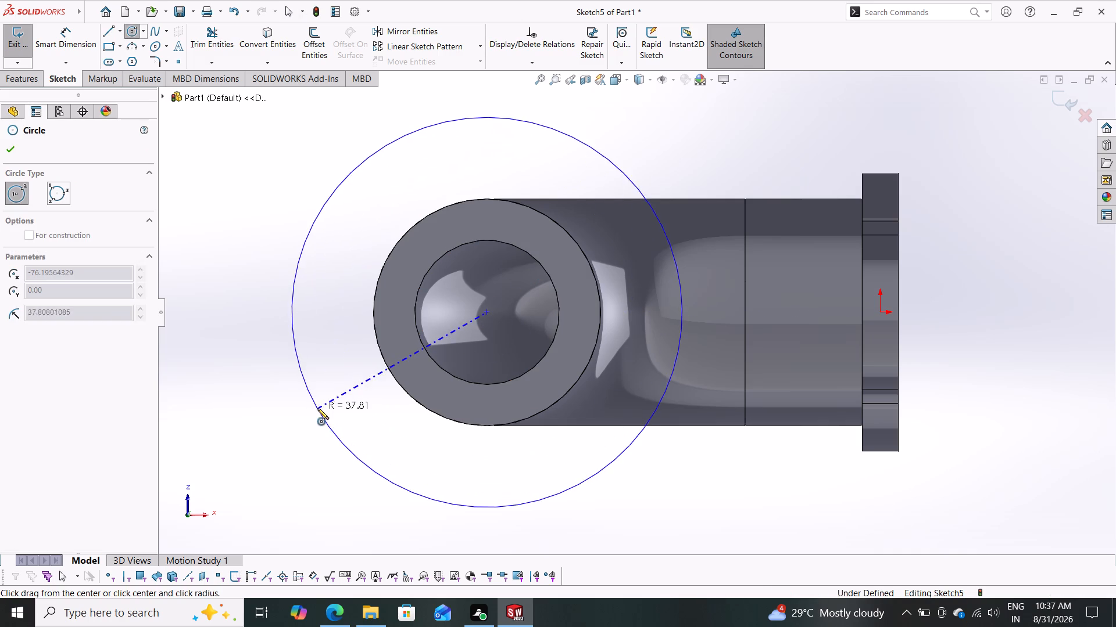
Dimension the new circle's diameter as 80 mm.
click(70, 39)
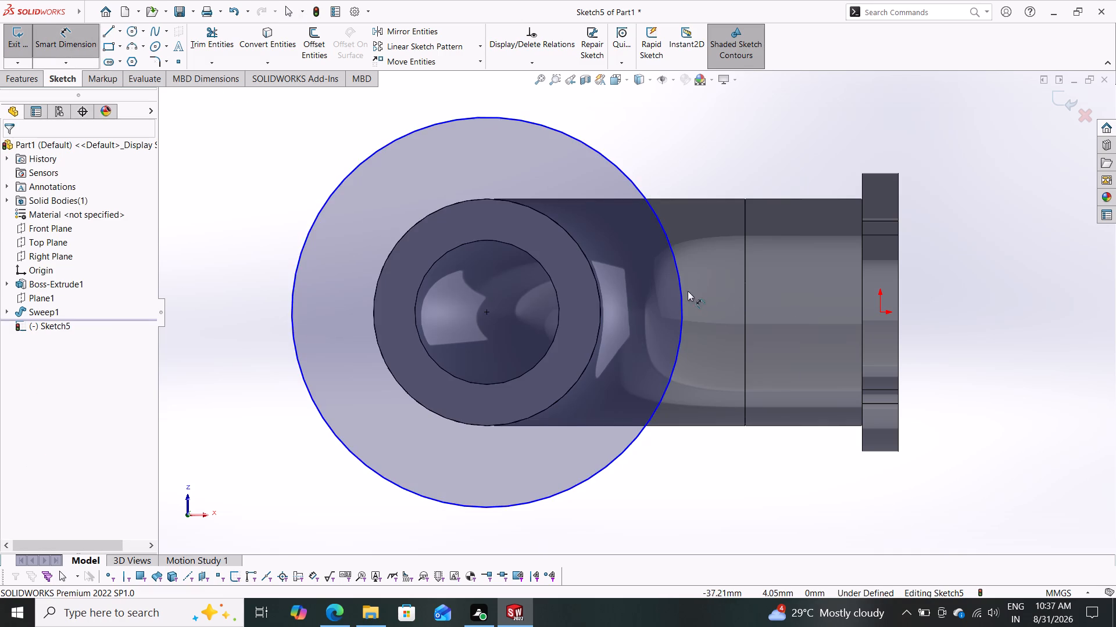
click(679, 284)
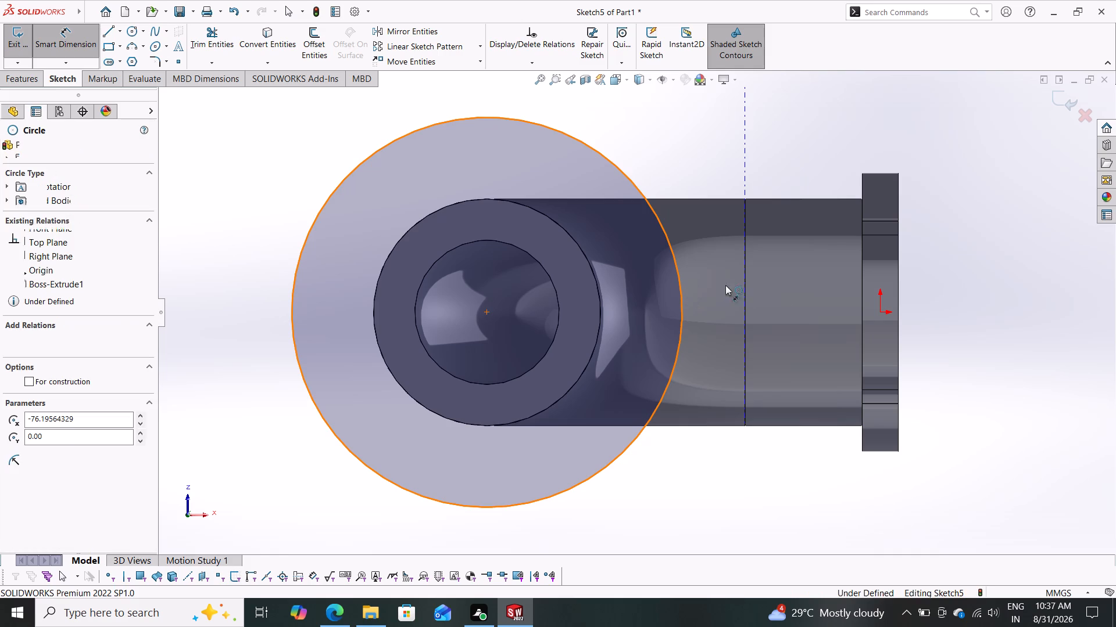
click(730, 291)
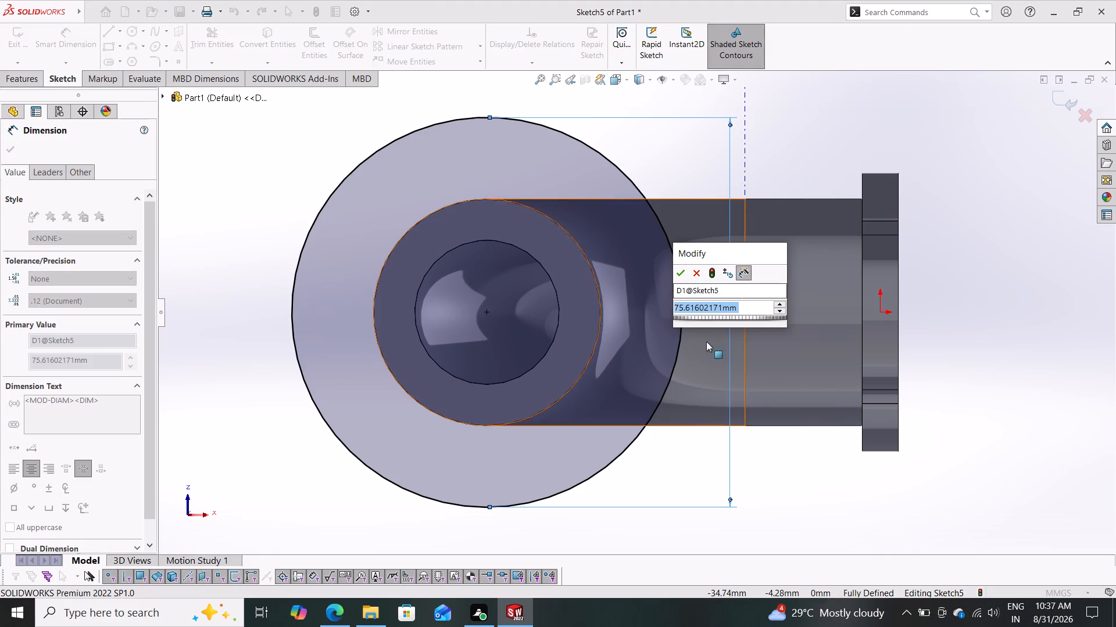
text(80)
key(Return)
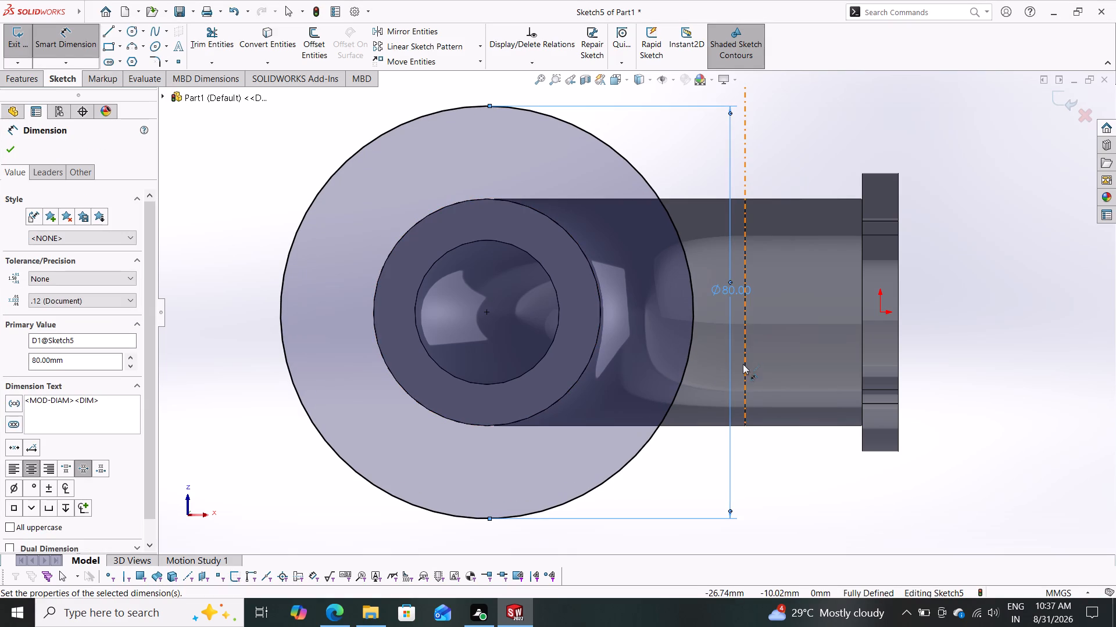
key(Escape)
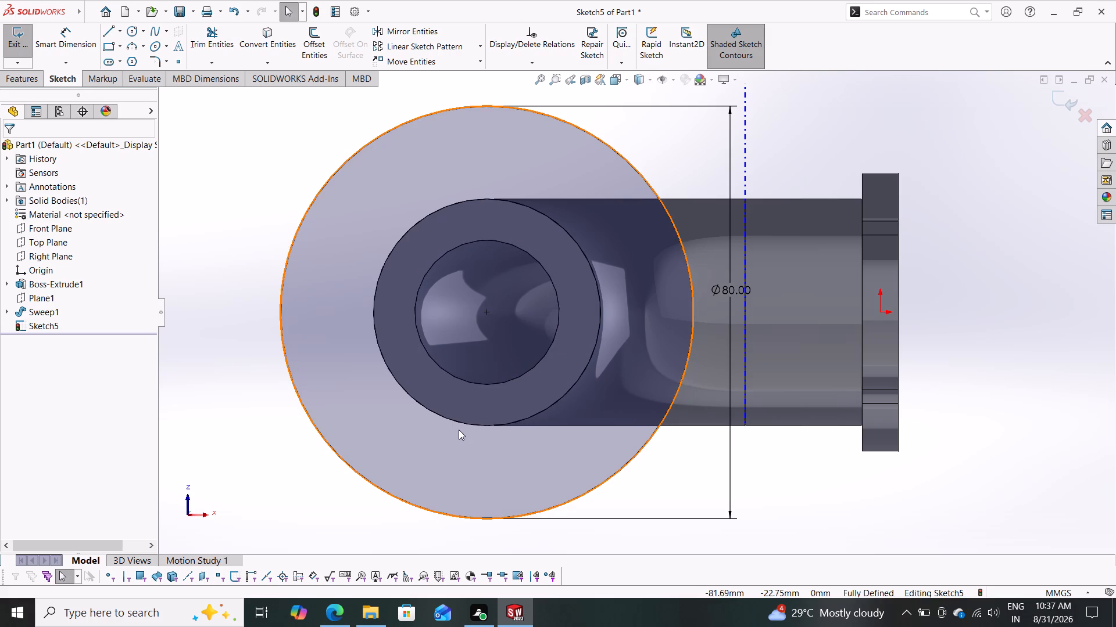
Extrude the 80 mm circle as a Blind 7 mm boss outward from the pipe's free end, merged with the body.
click(28, 80)
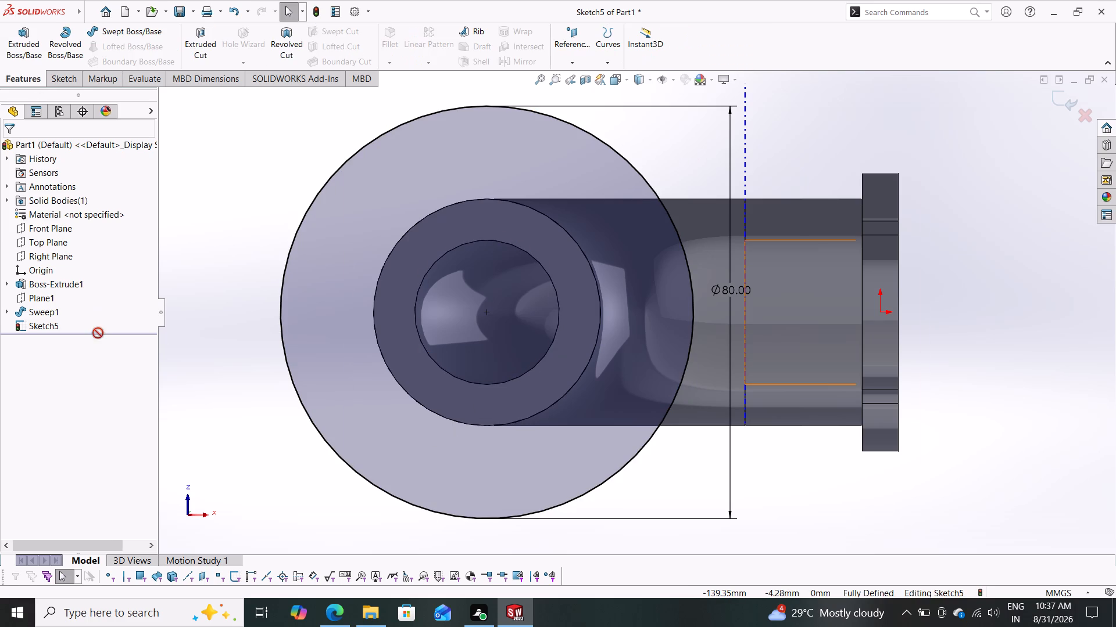
drag(34, 35, 34, 41)
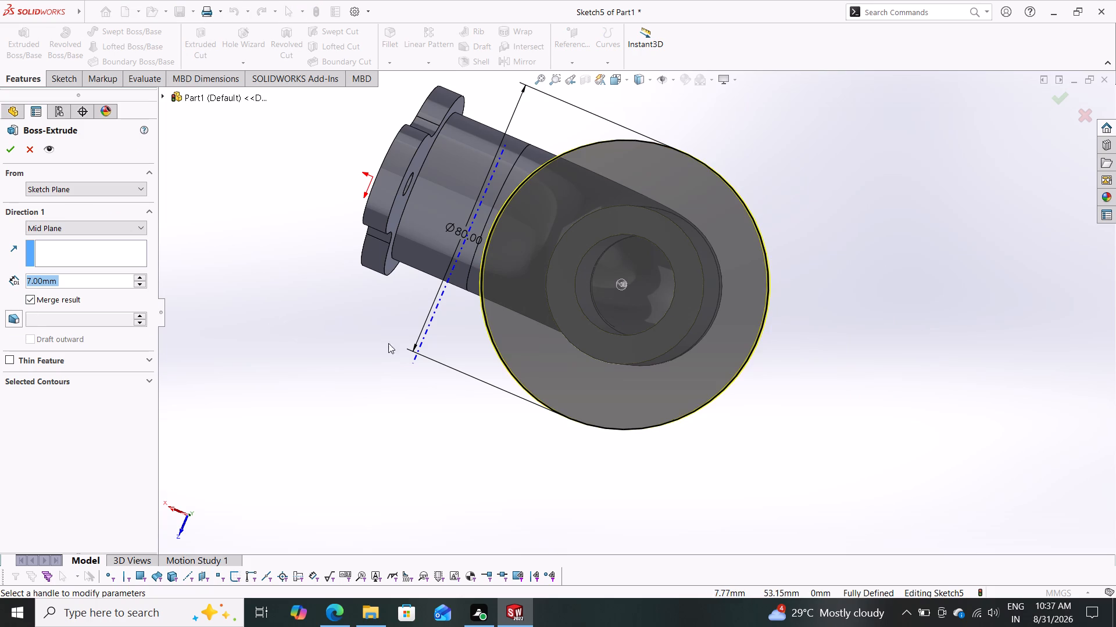
click(50, 232)
click(43, 239)
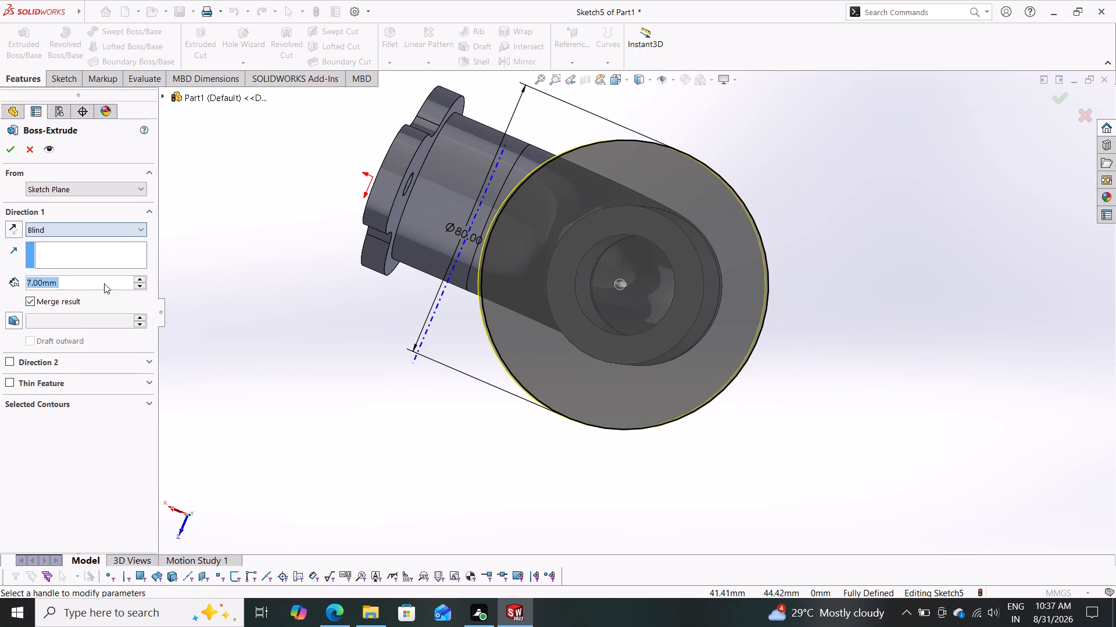
middle_drag(310, 288, 234, 318)
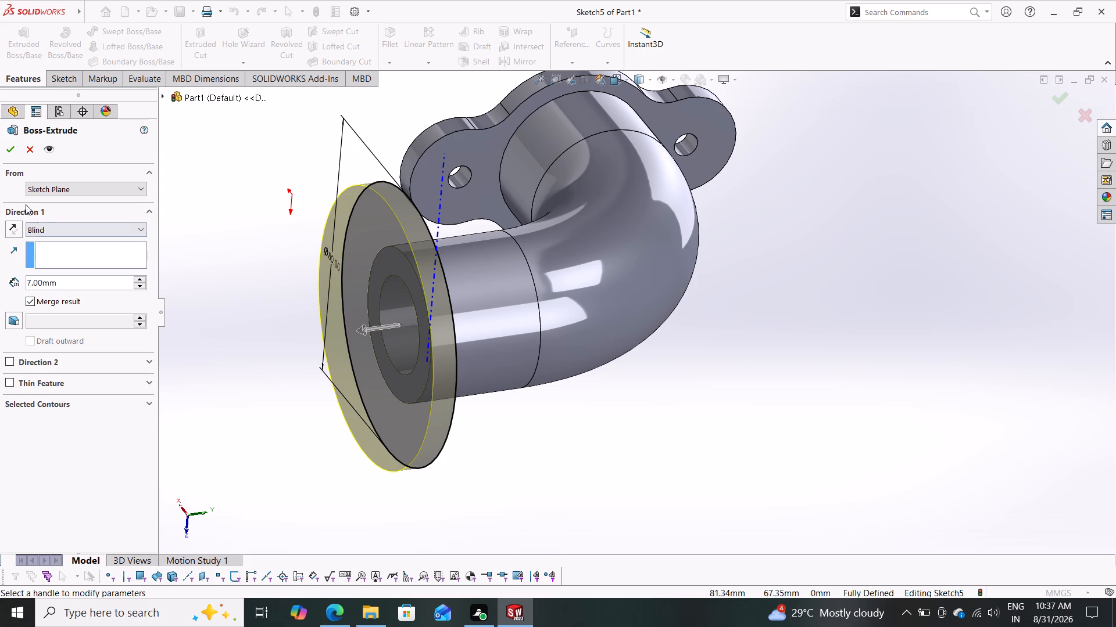
drag(5, 150, 5, 165)
click(9, 146)
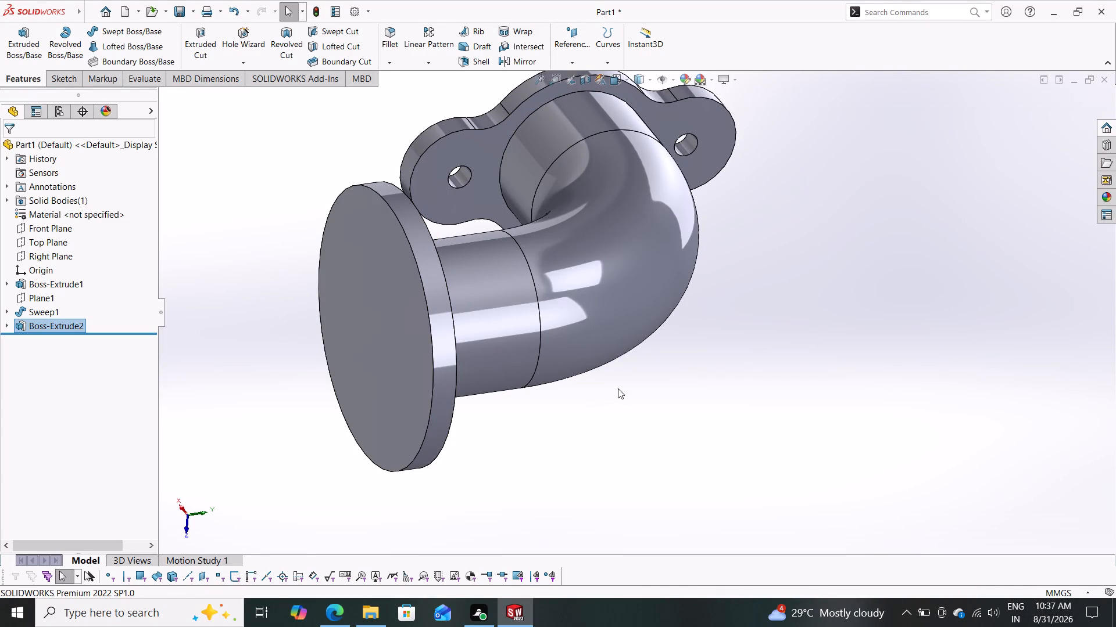
Fillet the two edges where the pipe meets the round flange and the two-lobe flange with a 4 mm radius.
scroll(592, 407, down, 1)
scroll(592, 407, up, 2)
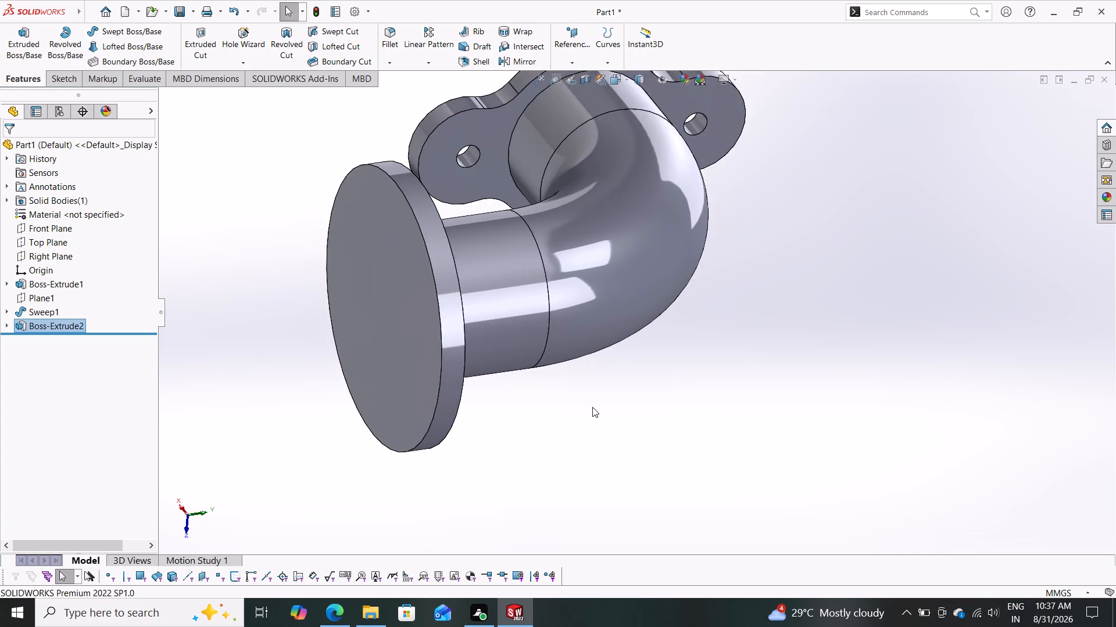
scroll(592, 407, up, 2)
middle_drag(599, 428, 553, 557)
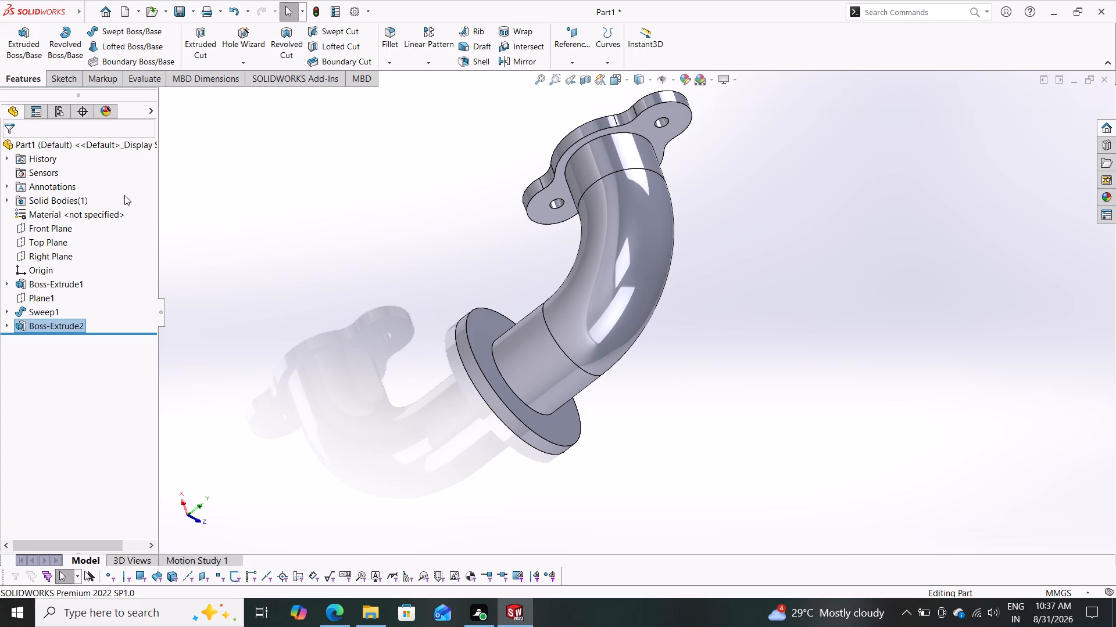
click(385, 39)
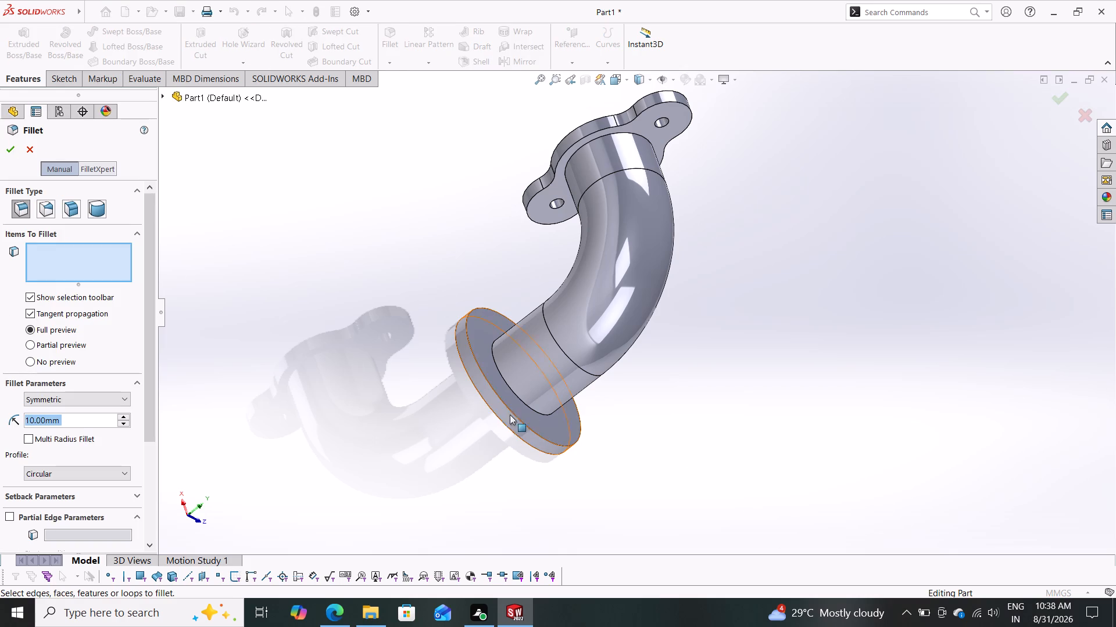
click(521, 399)
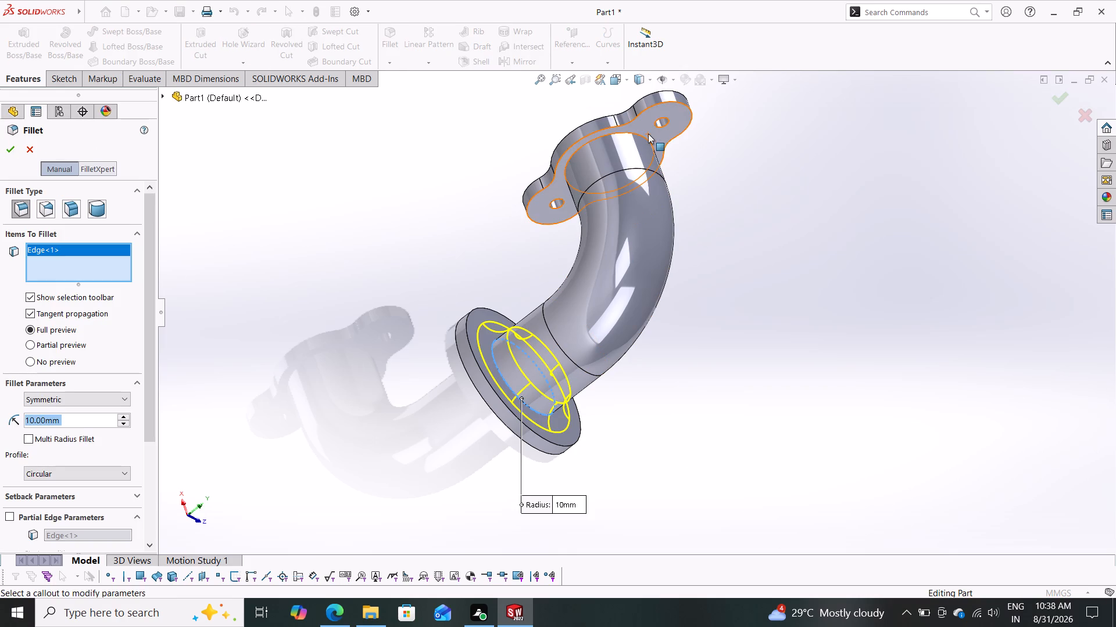
click(643, 138)
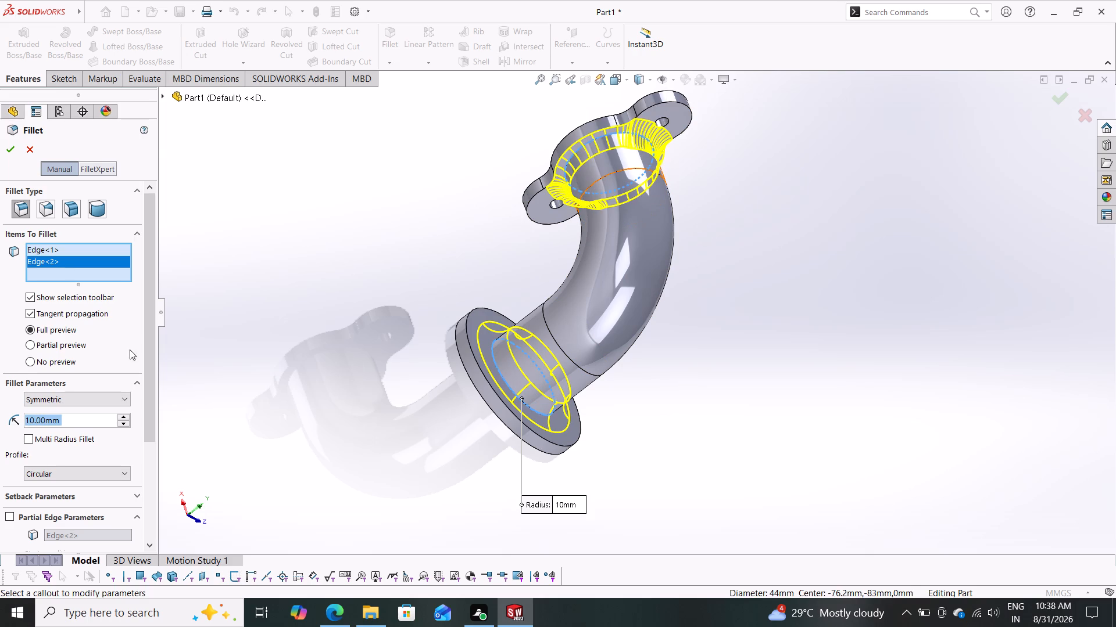
key(4)
key(Return)
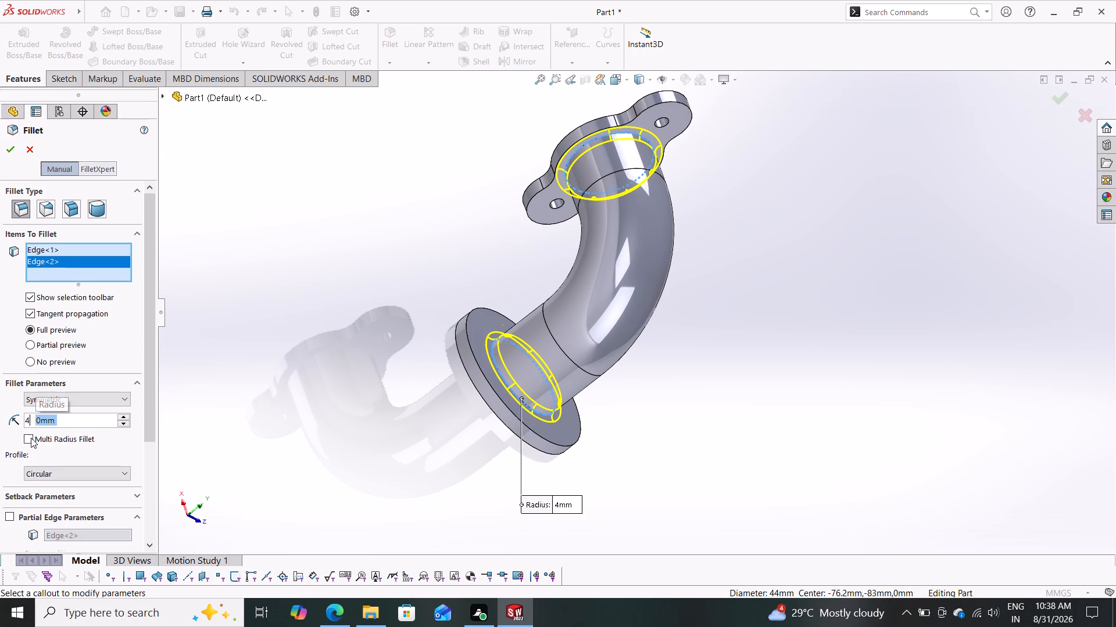
click(10, 149)
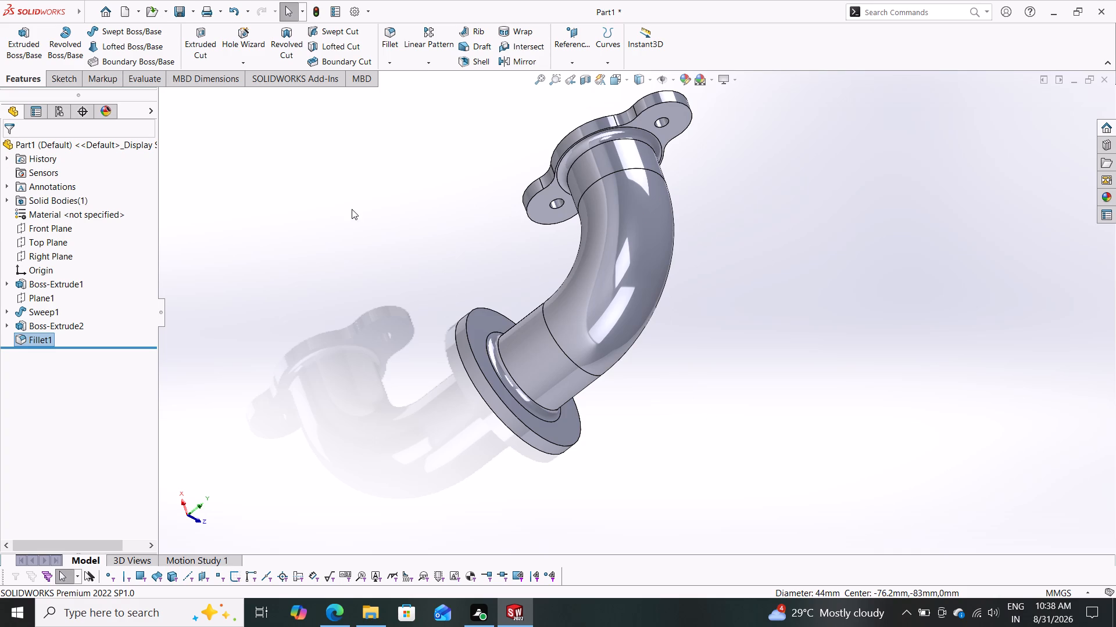
Fillet the pipe-side outer edges of the round flange and the two-lobe flange with a 2 mm radius.
click(387, 30)
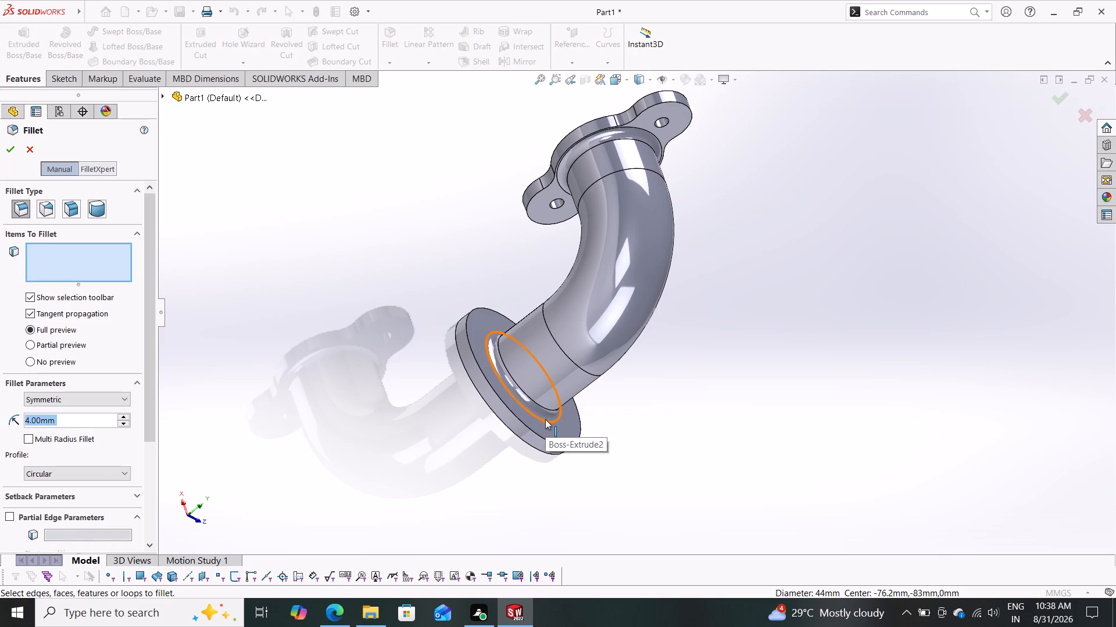
click(548, 440)
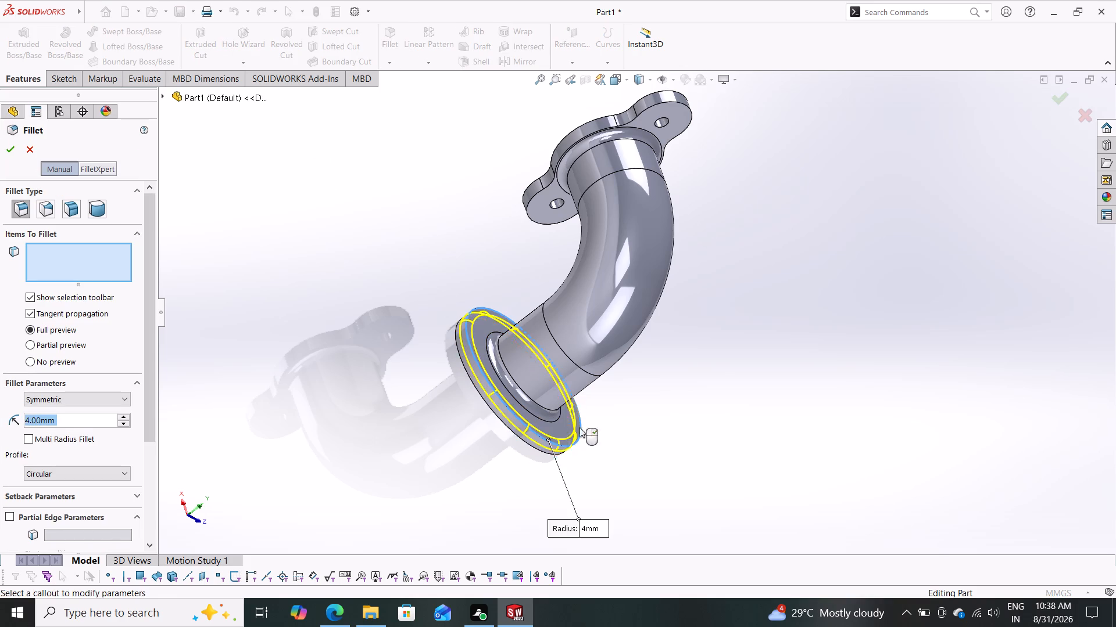
scroll(708, 218, down, 2)
scroll(706, 220, up, 2)
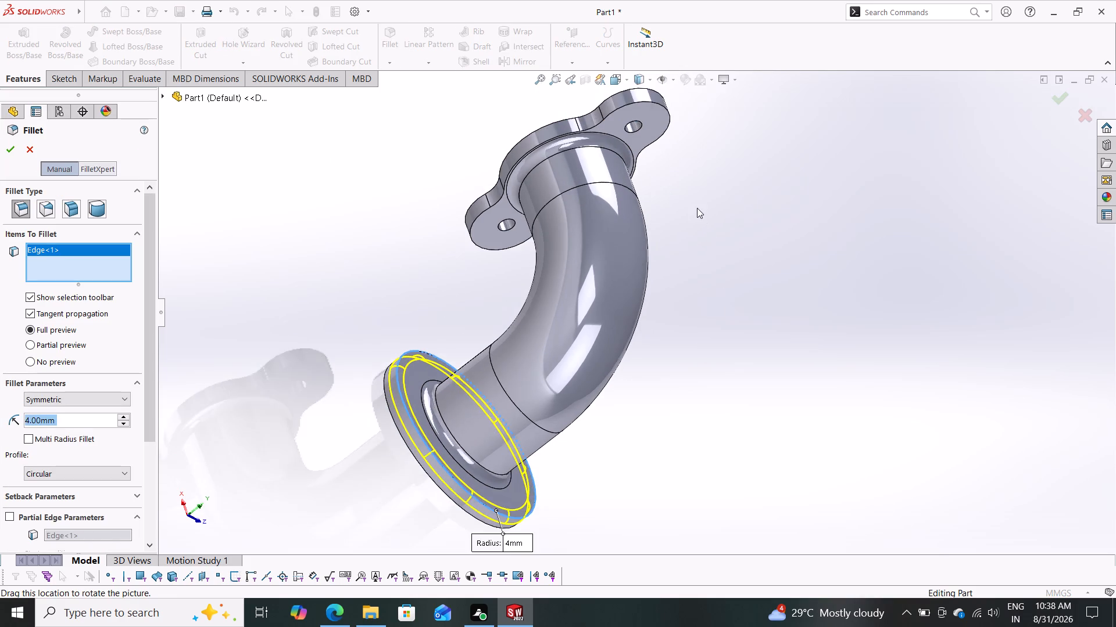
middle_drag(697, 208, 697, 286)
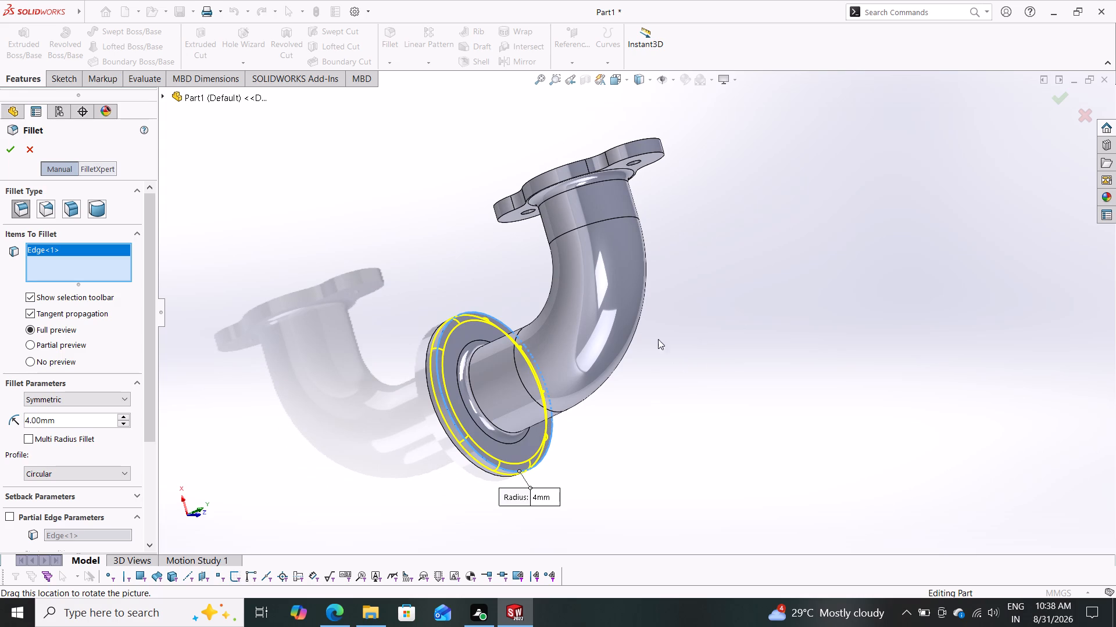
click(654, 152)
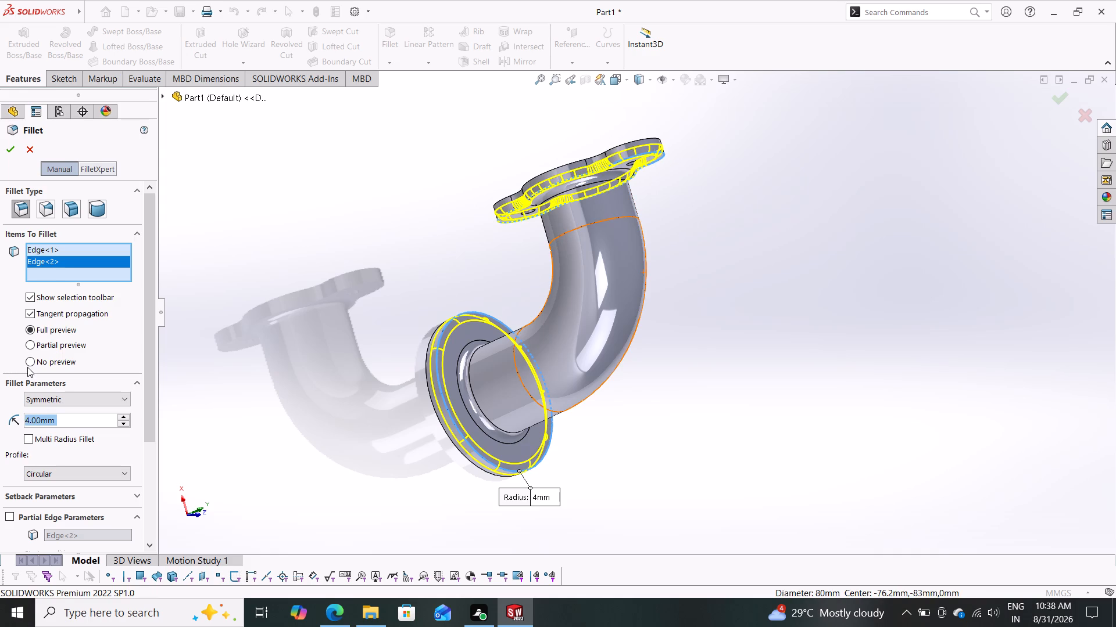
key(2)
key(Return)
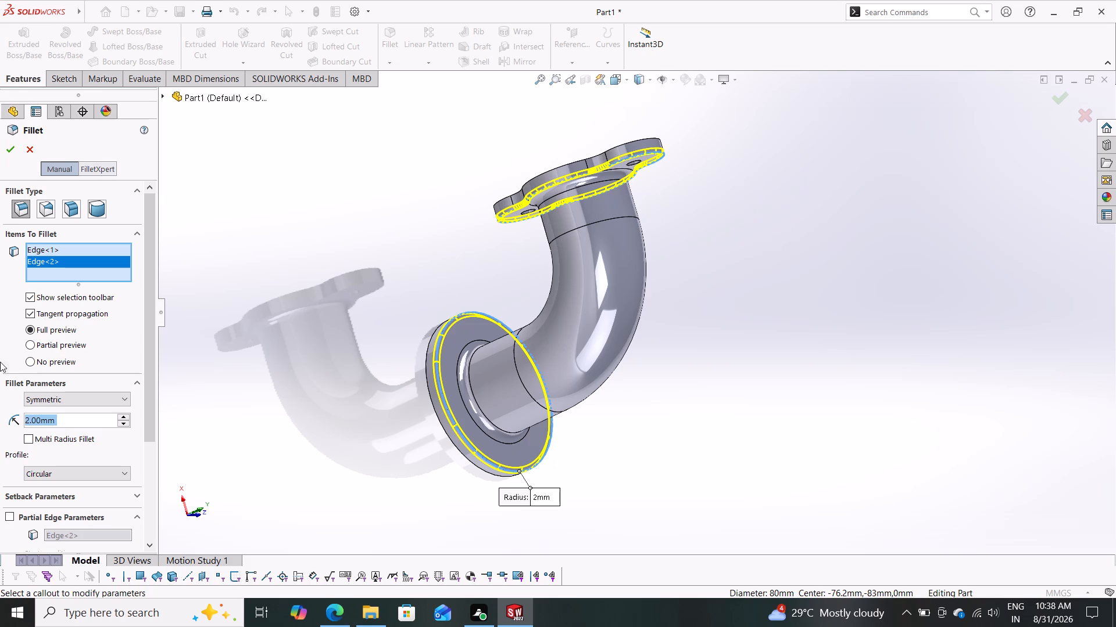
click(12, 142)
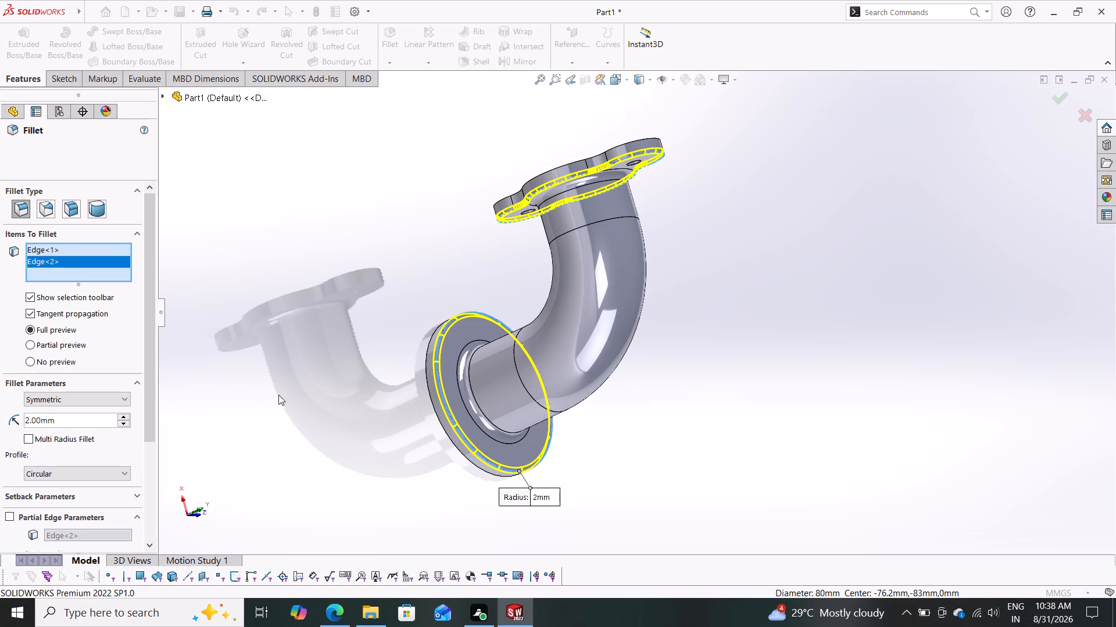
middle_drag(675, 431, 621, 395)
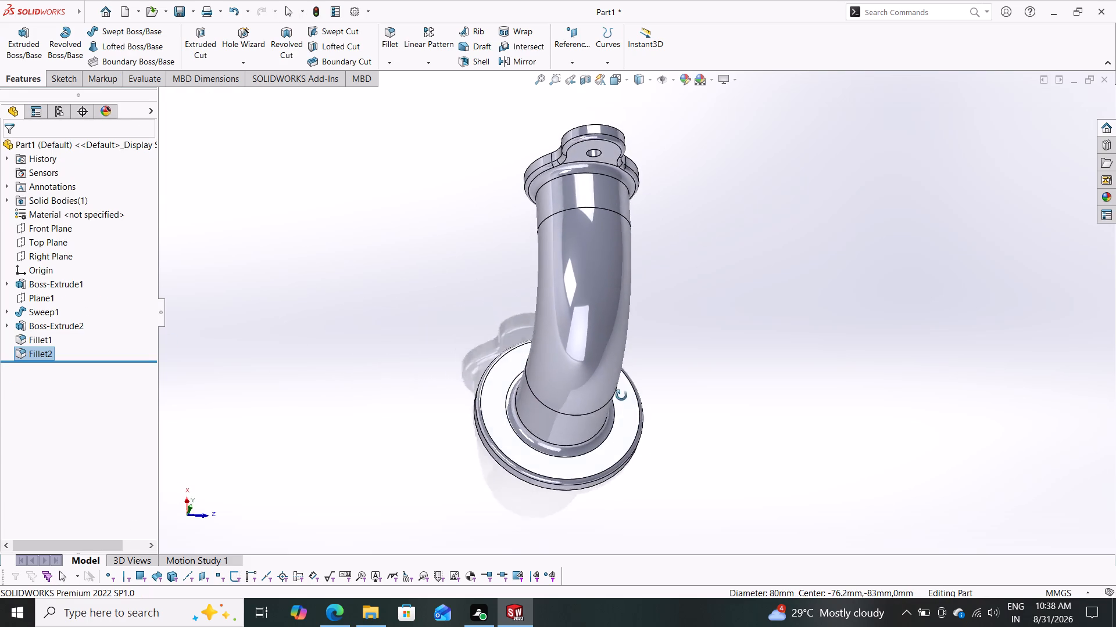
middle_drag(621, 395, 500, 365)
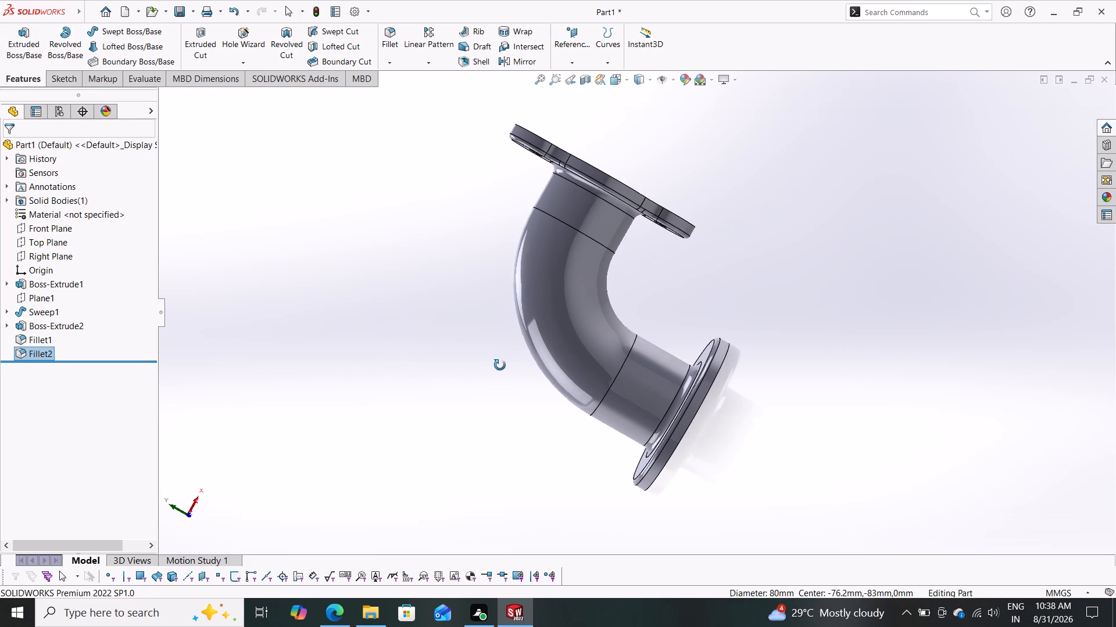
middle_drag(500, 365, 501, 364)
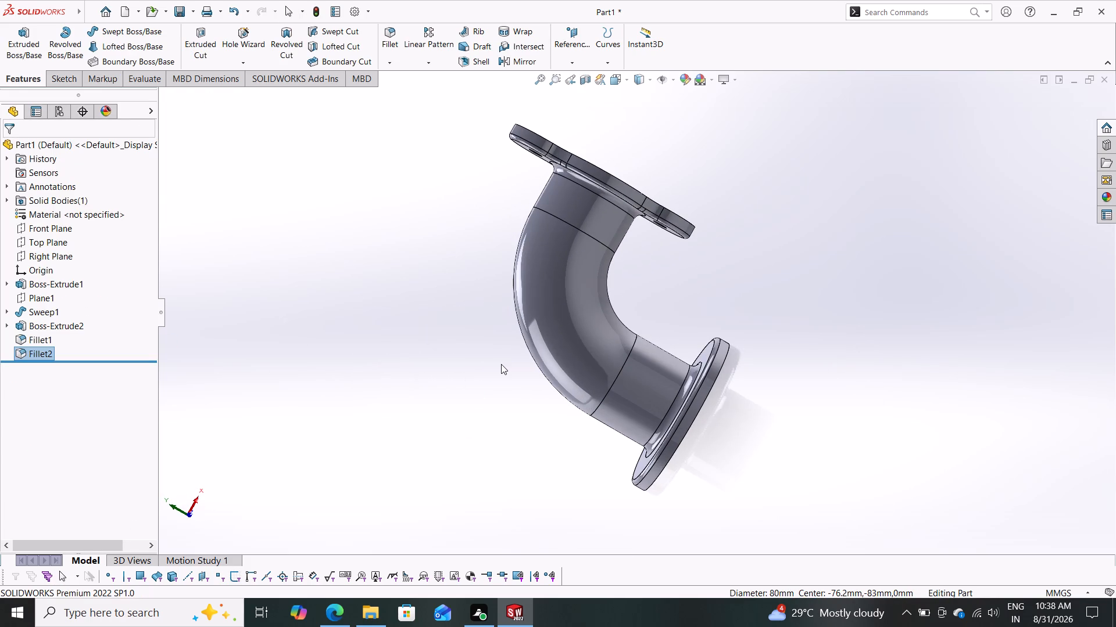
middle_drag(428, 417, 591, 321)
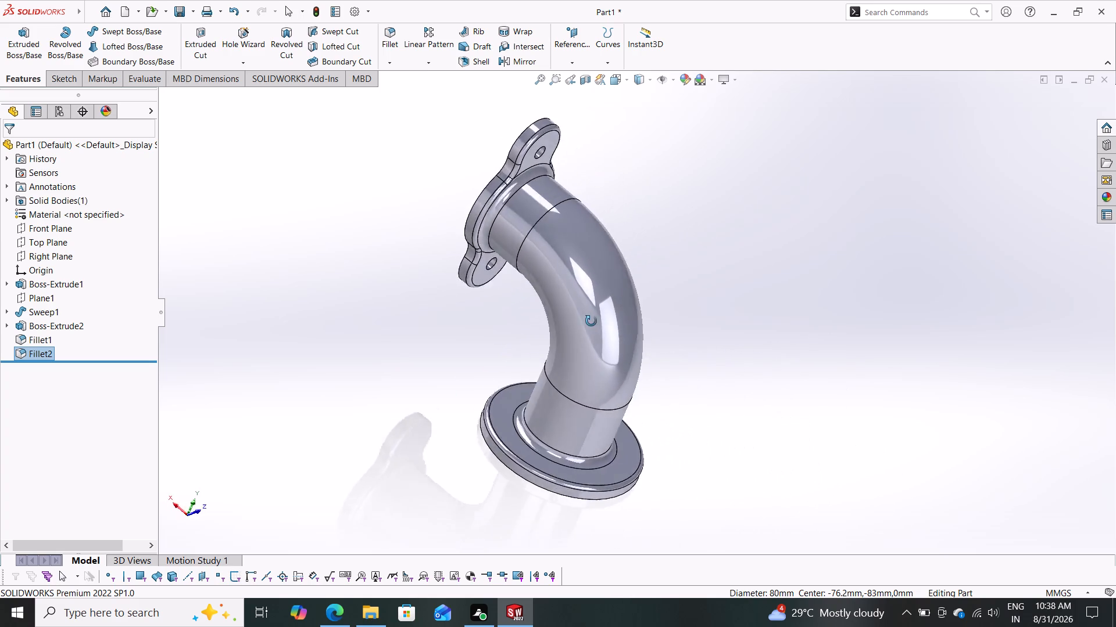
Edit the round end flange's sketch and add a circle of 22 mm radius concentric with the 80 mm circle.
middle_drag(591, 321, 720, 442)
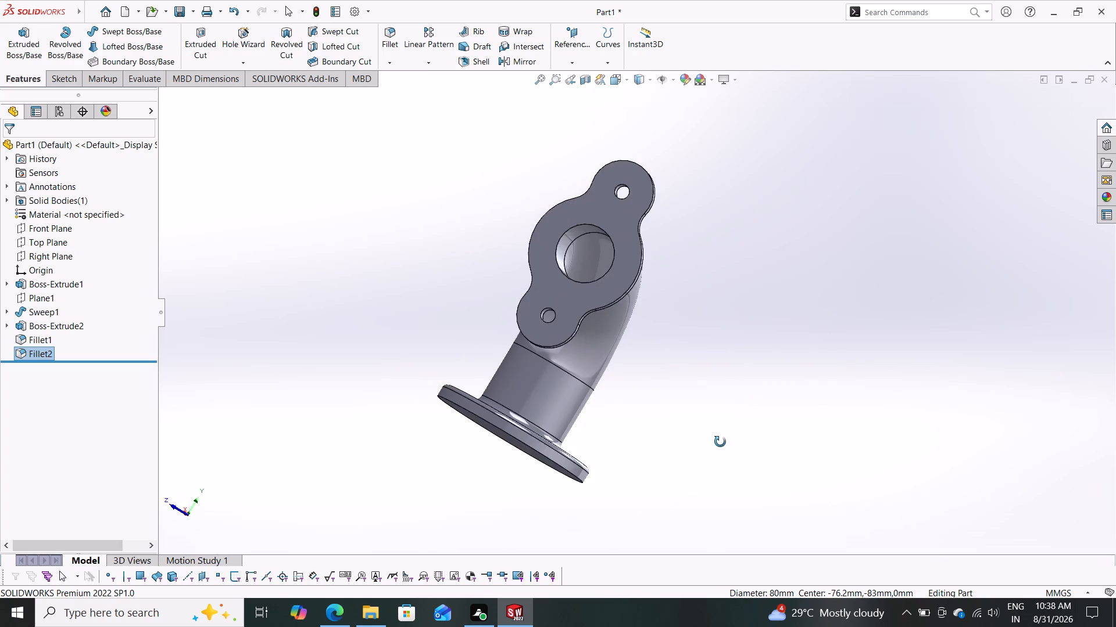
middle_drag(720, 442, 627, 446)
scroll(733, 428, down, 1)
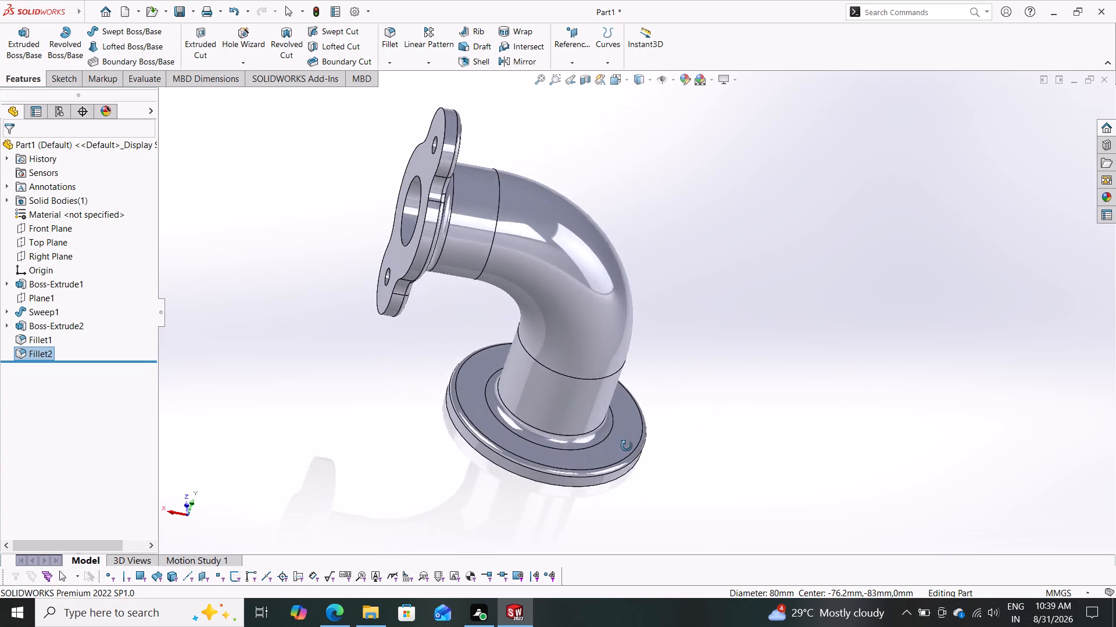
middle_drag(627, 446, 416, 314)
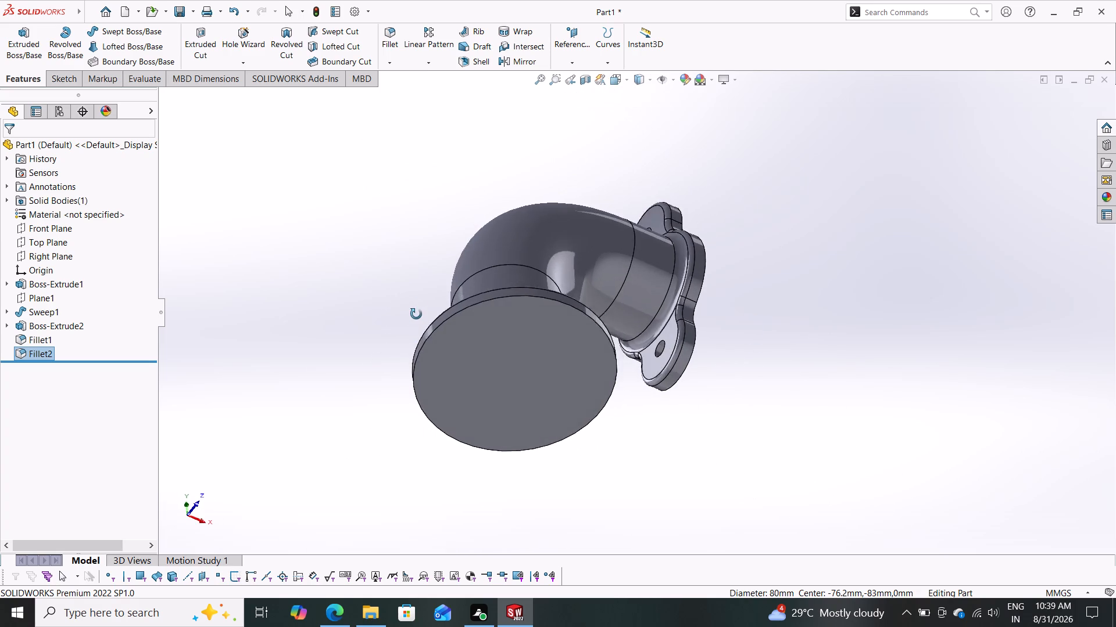
middle_drag(416, 314, 406, 338)
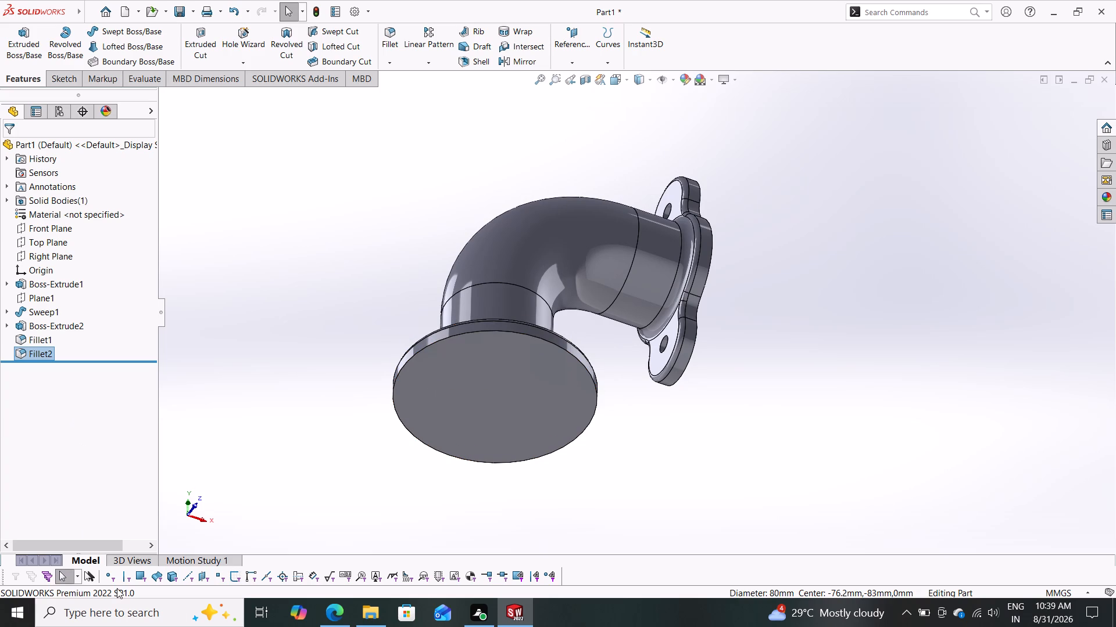
click(49, 325)
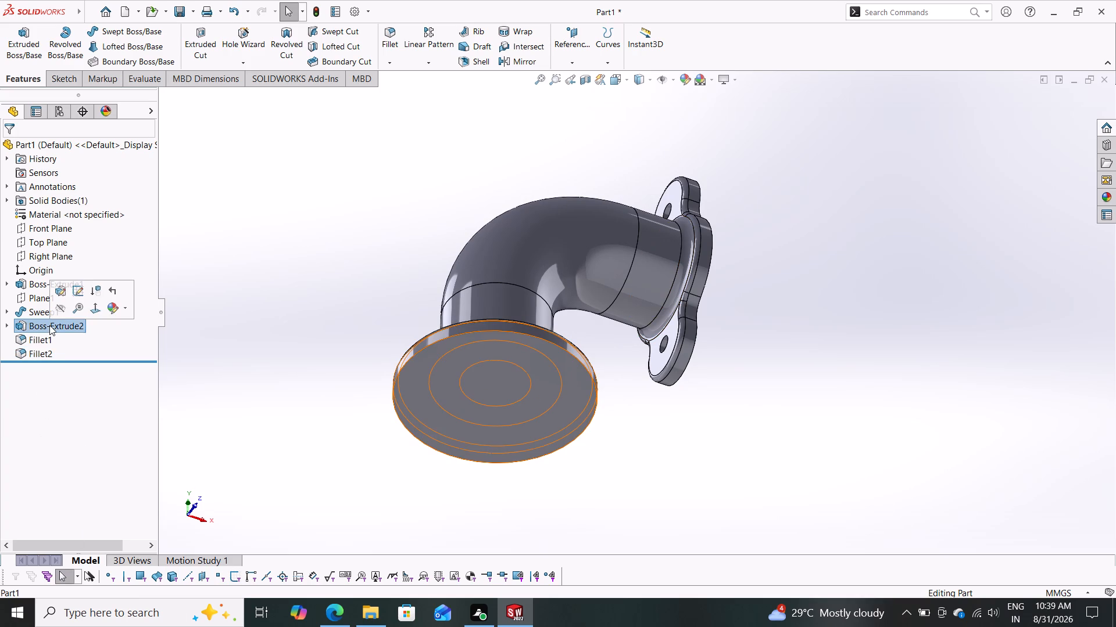
click(81, 287)
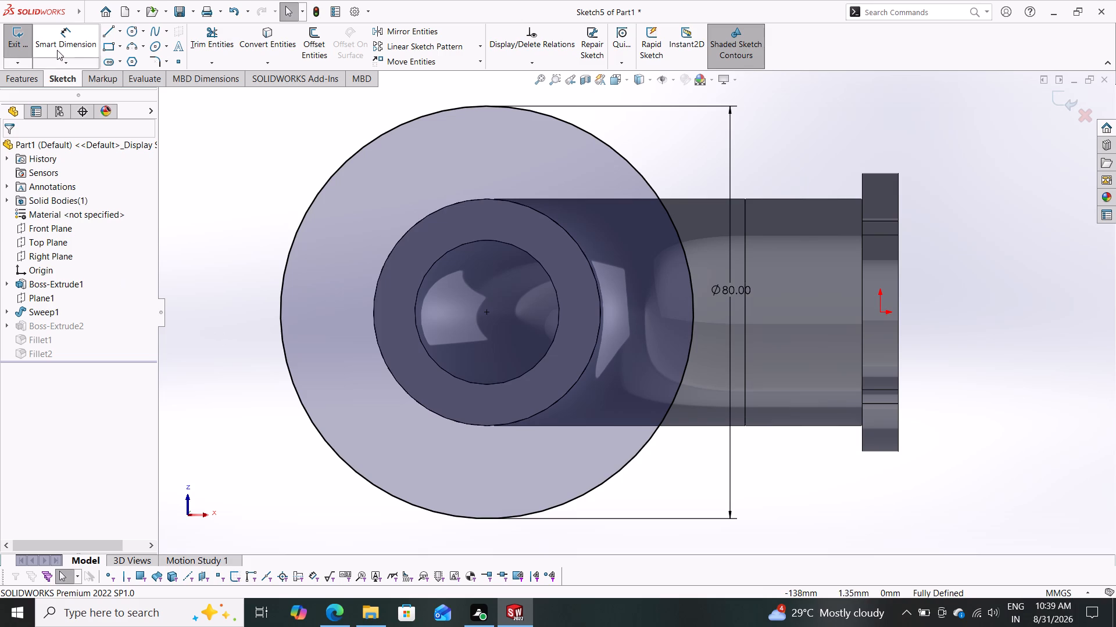
click(130, 32)
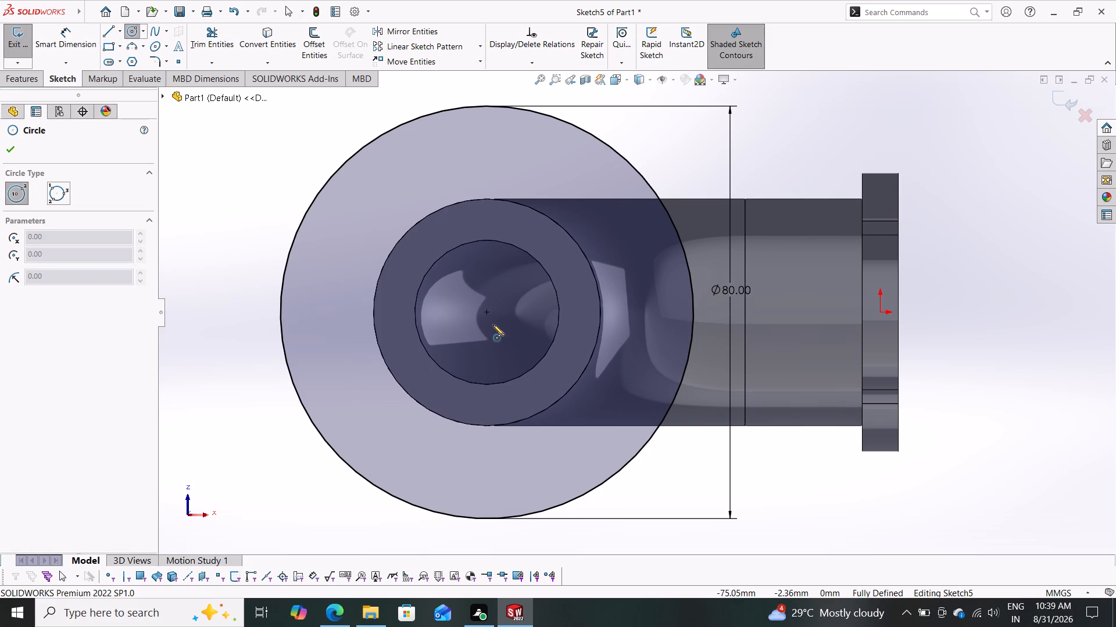
click(487, 312)
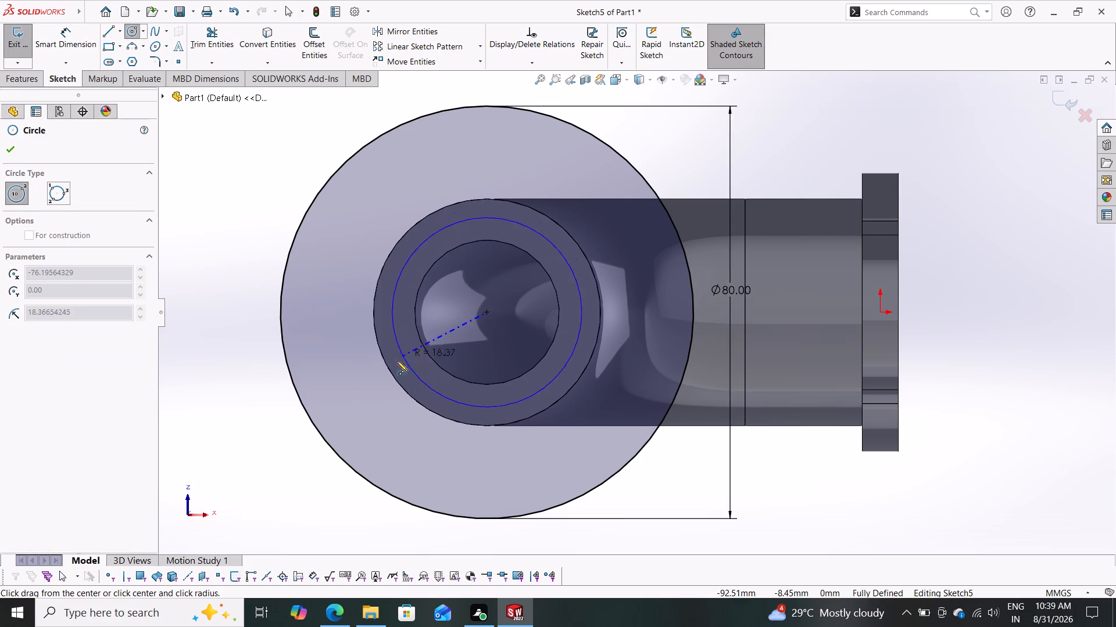
click(387, 366)
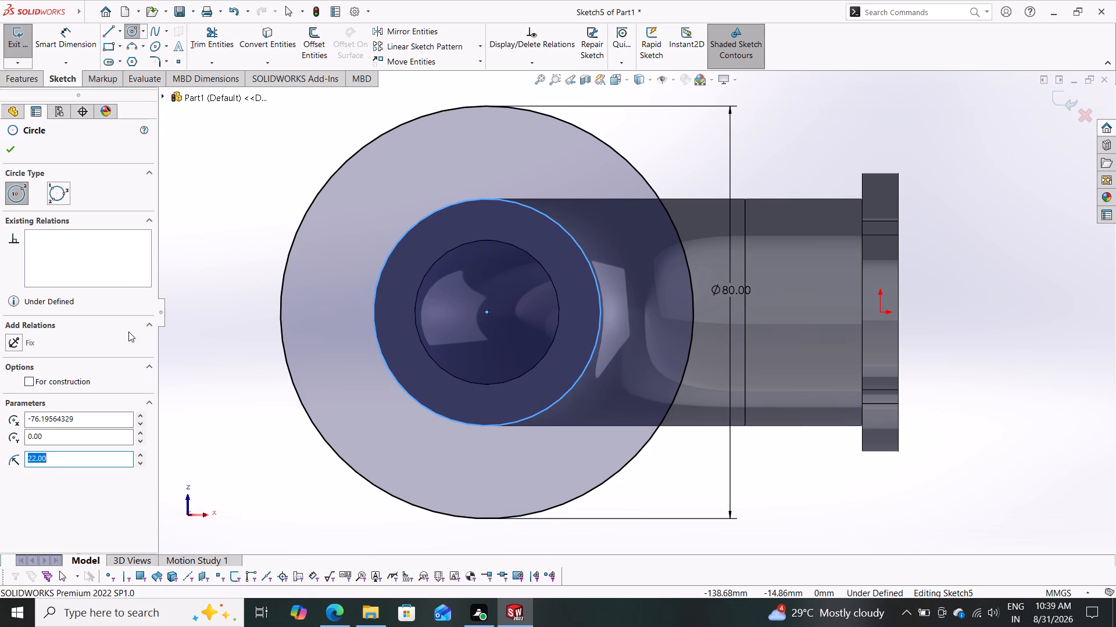
Dimension the inner circle's diameter as 28 mm and exit the sketch to open the bore through the round flange.
drag(55, 42, 56, 47)
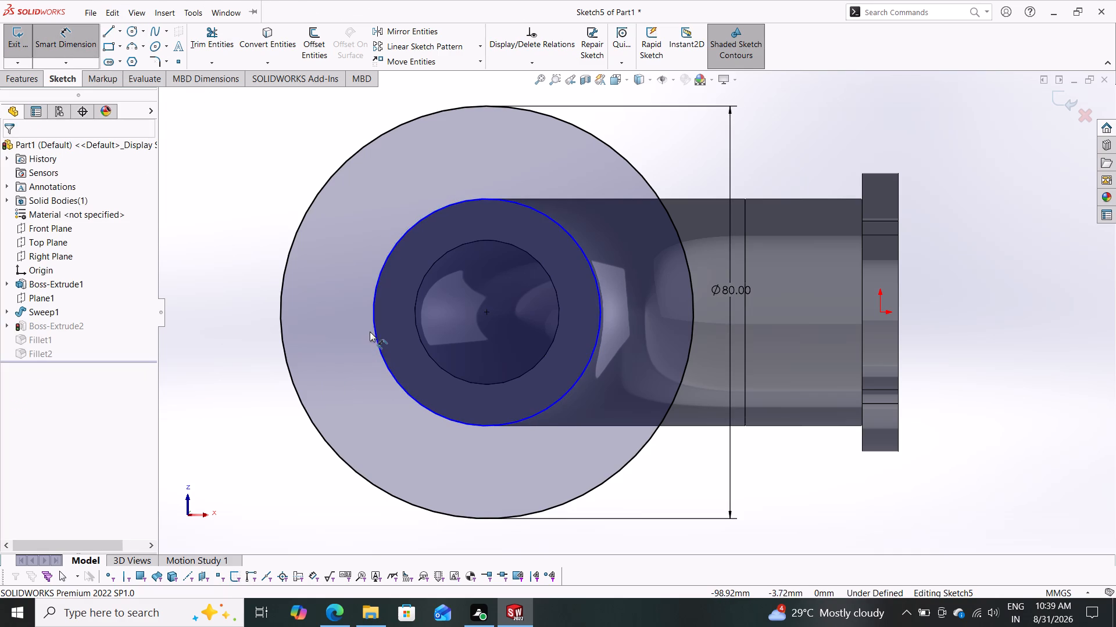
click(378, 331)
click(325, 330)
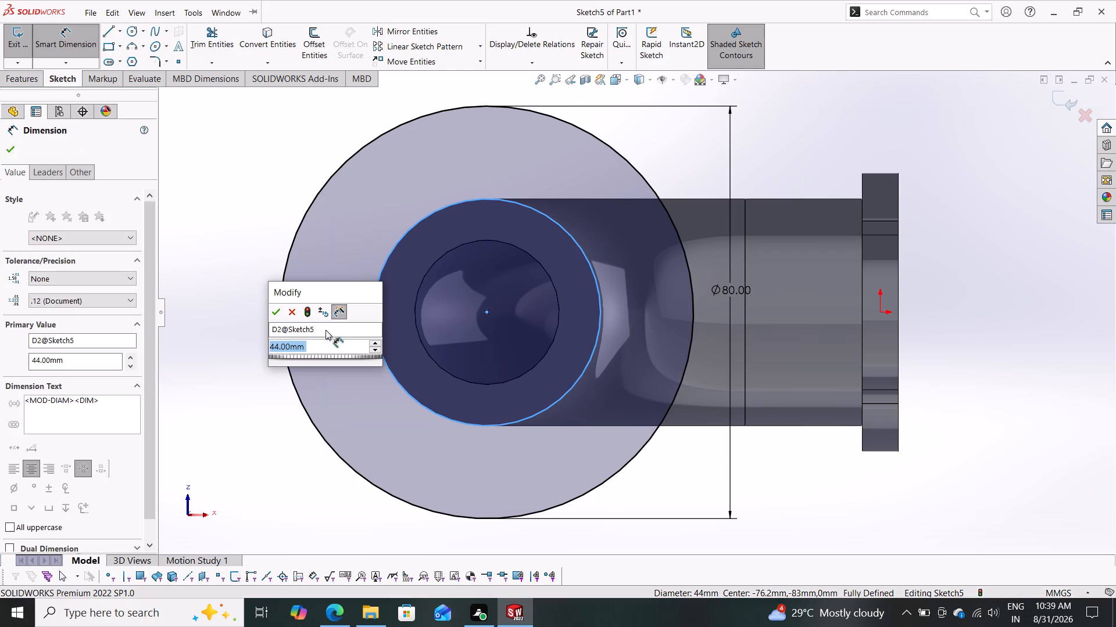
text(28)
key(Return)
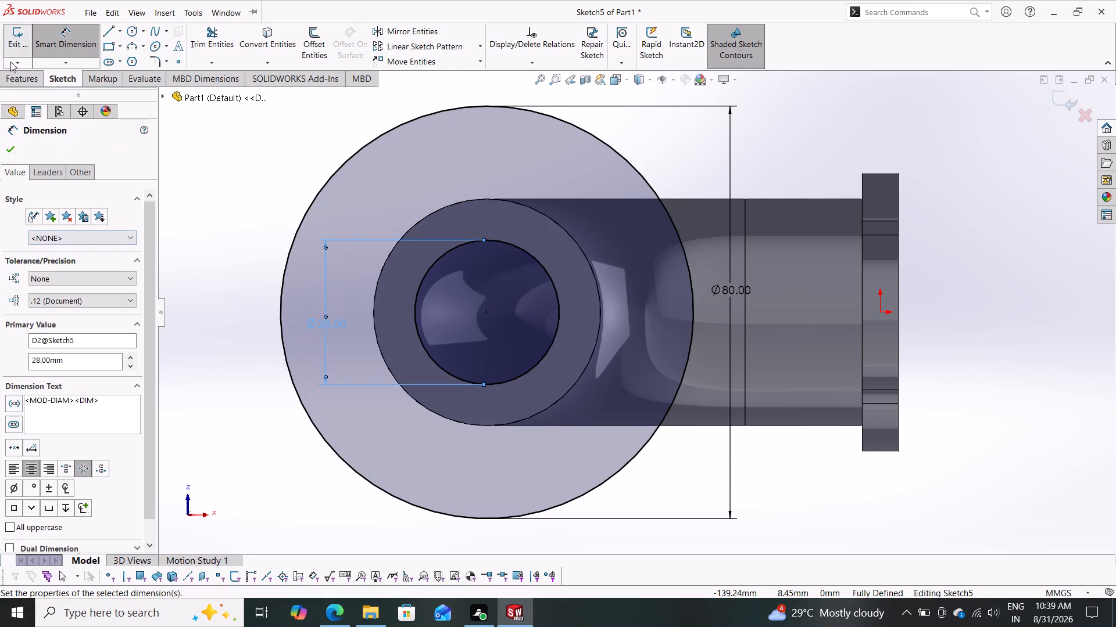
click(12, 145)
click(13, 82)
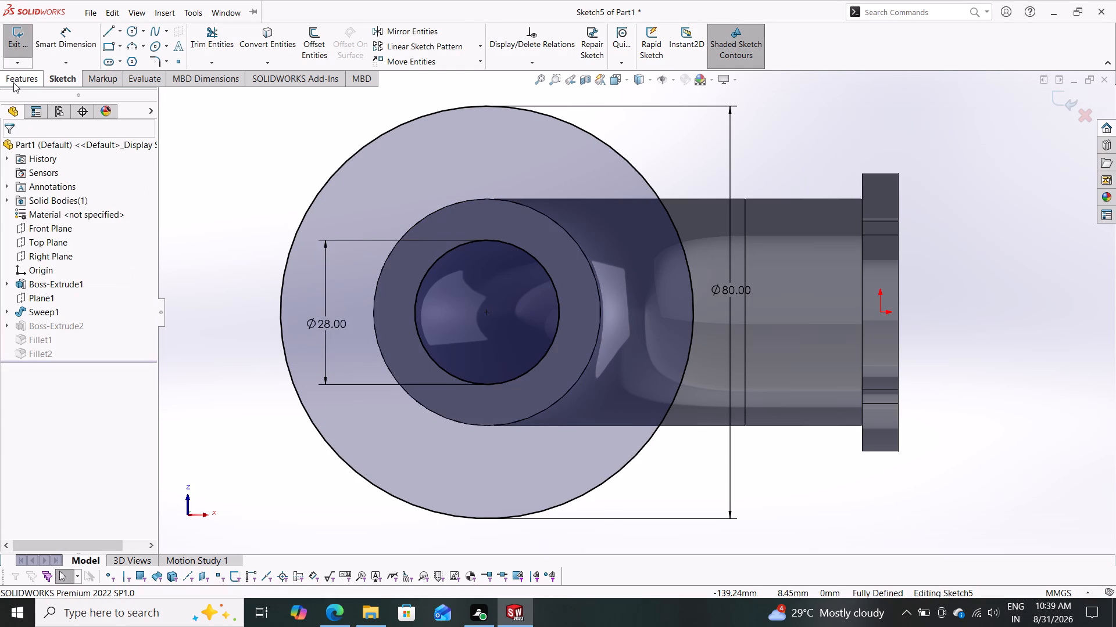
click(1075, 98)
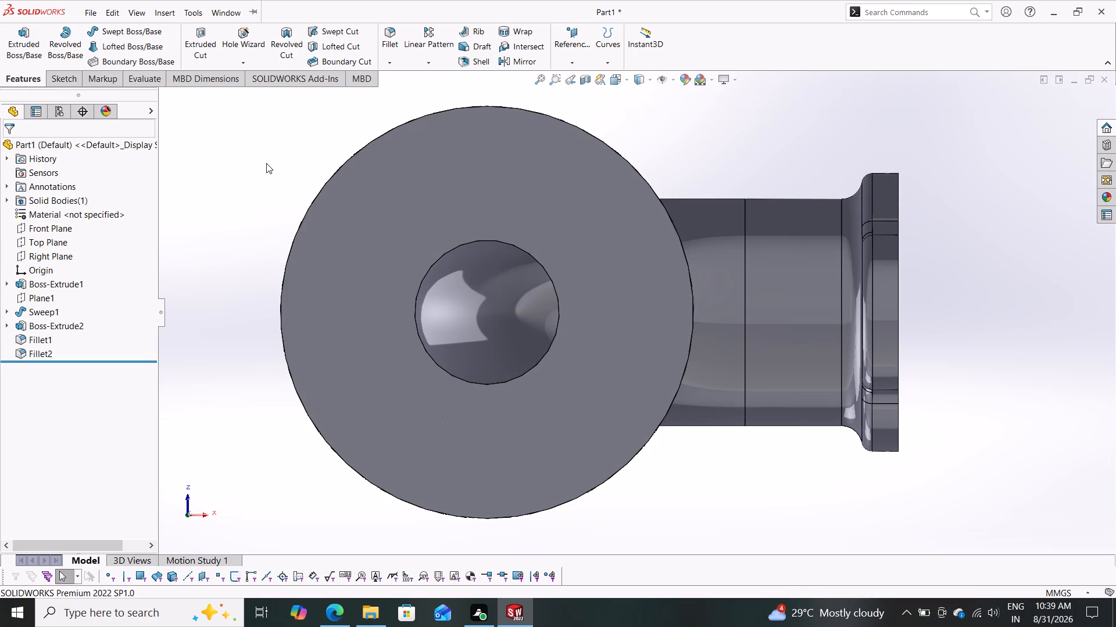
Examine the elbow from several sides, checking the bore opening and both flanges.
middle_drag(256, 158, 295, 218)
scroll(294, 213, up, 4)
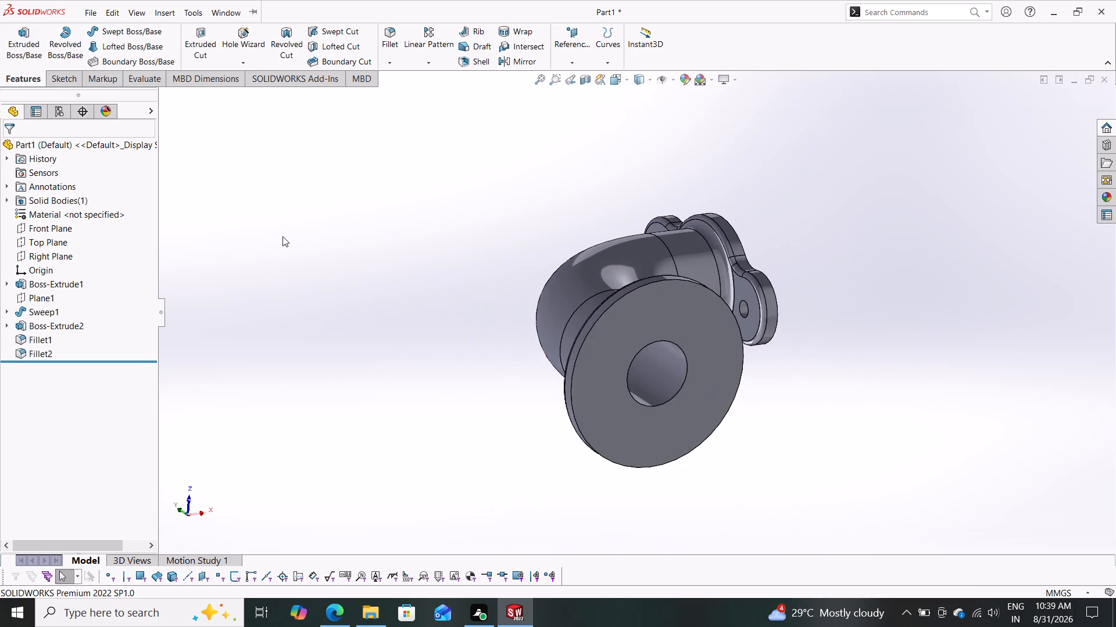
middle_drag(273, 238, 434, 287)
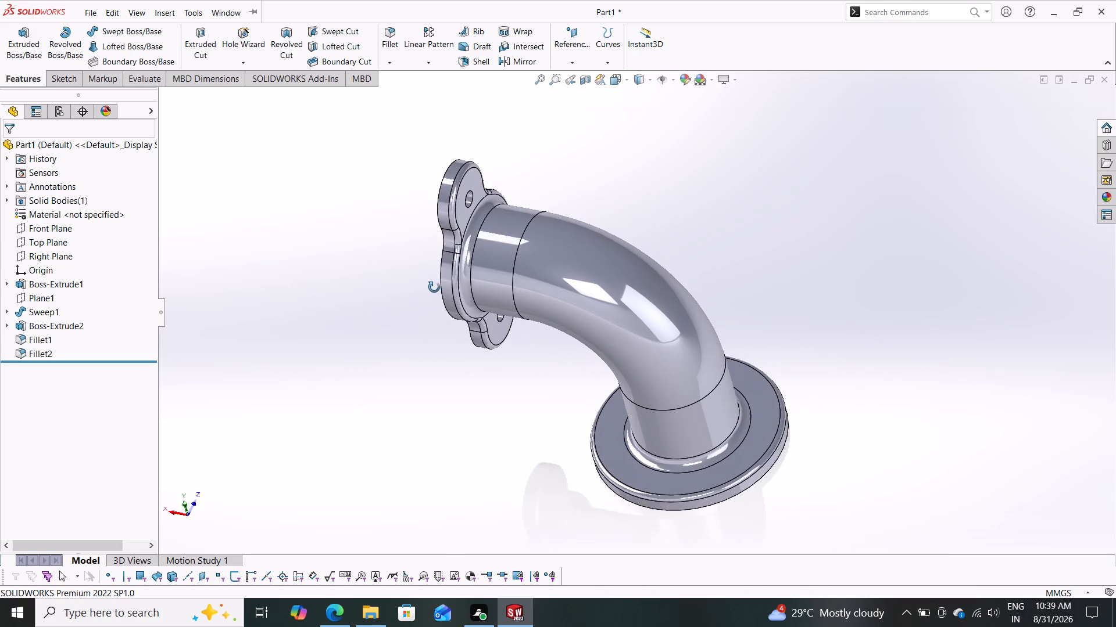
middle_drag(434, 287, 485, 240)
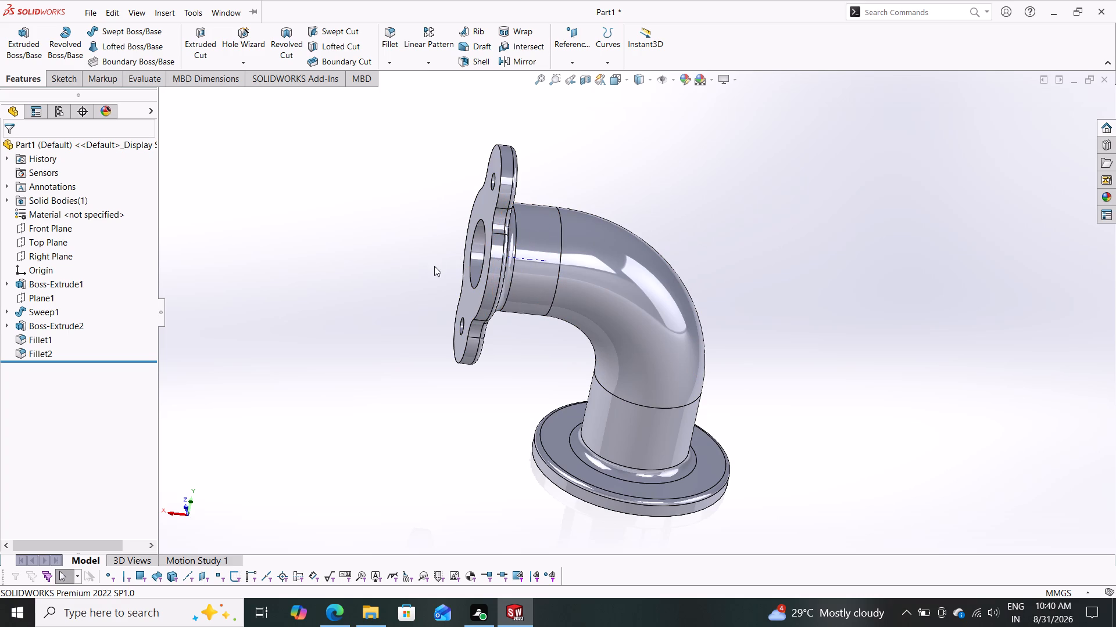
scroll(344, 341, down, 2)
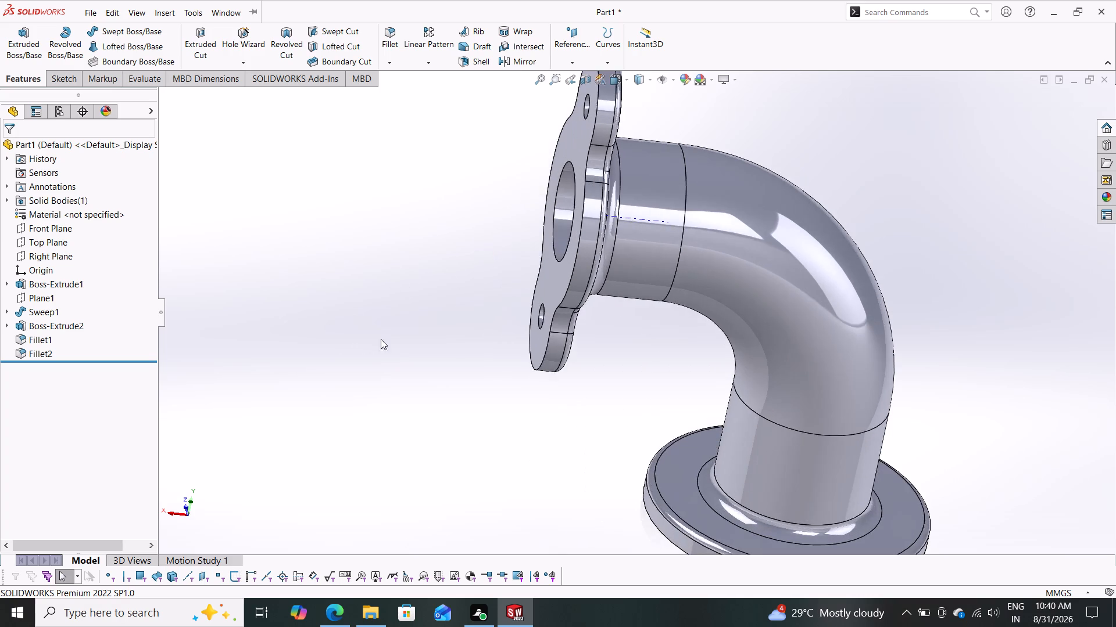
scroll(416, 334, up, 3)
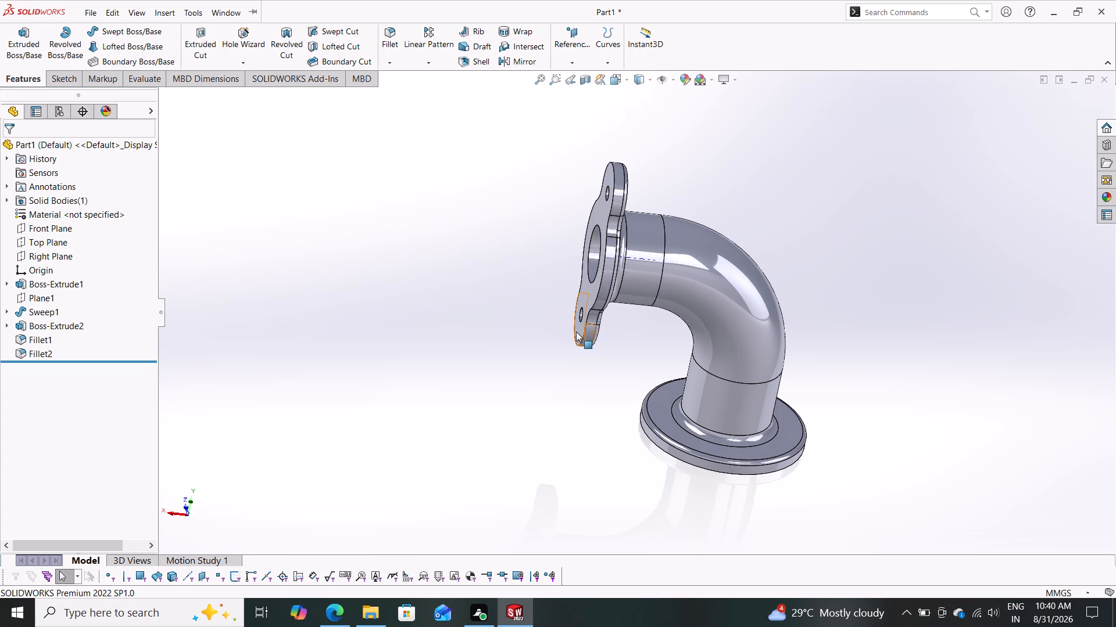
middle_drag(493, 301, 610, 338)
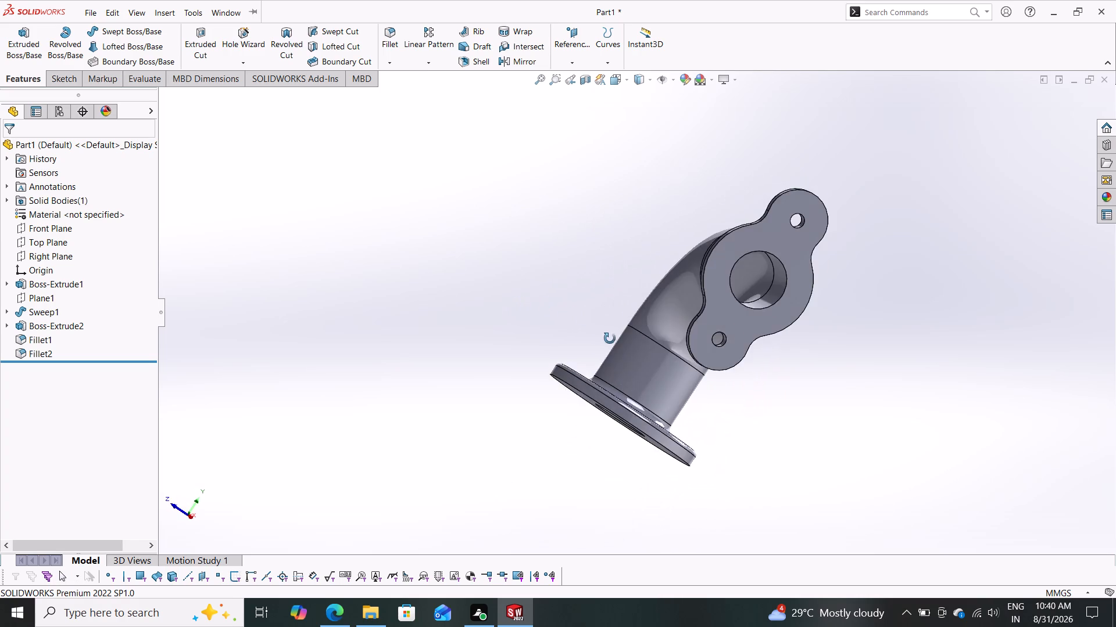
middle_drag(610, 338, 628, 225)
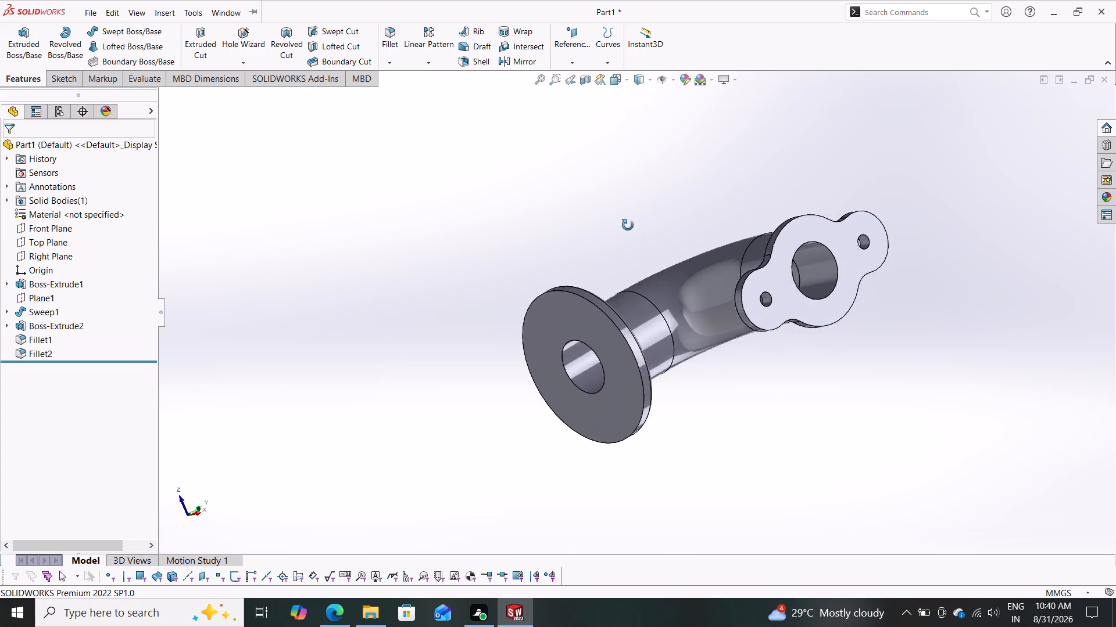
middle_drag(628, 225, 480, 201)
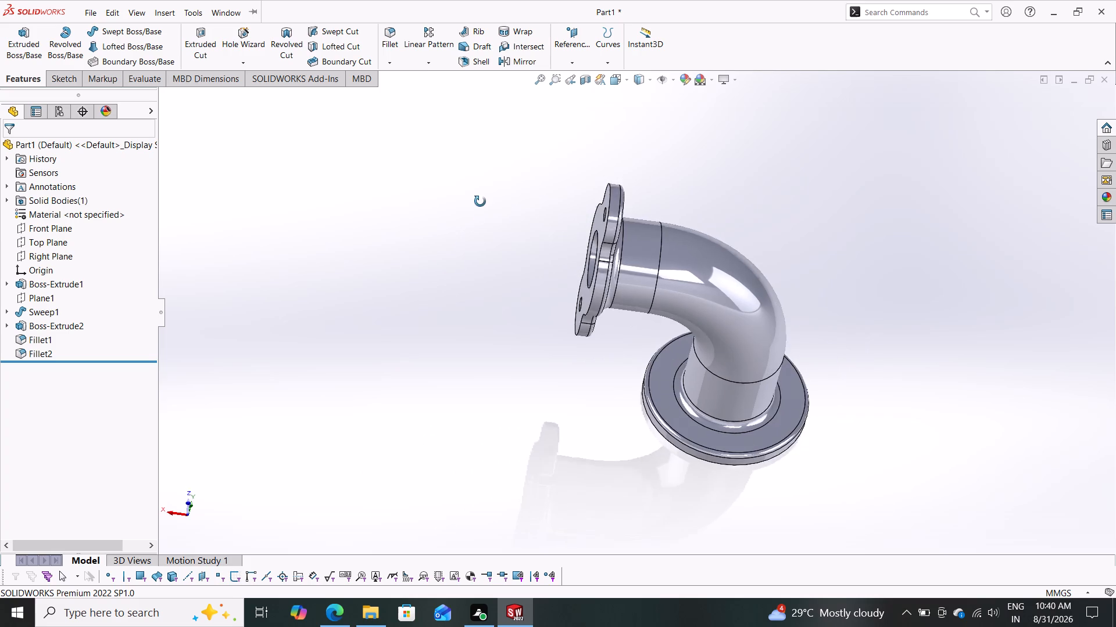
middle_drag(480, 201, 480, 199)
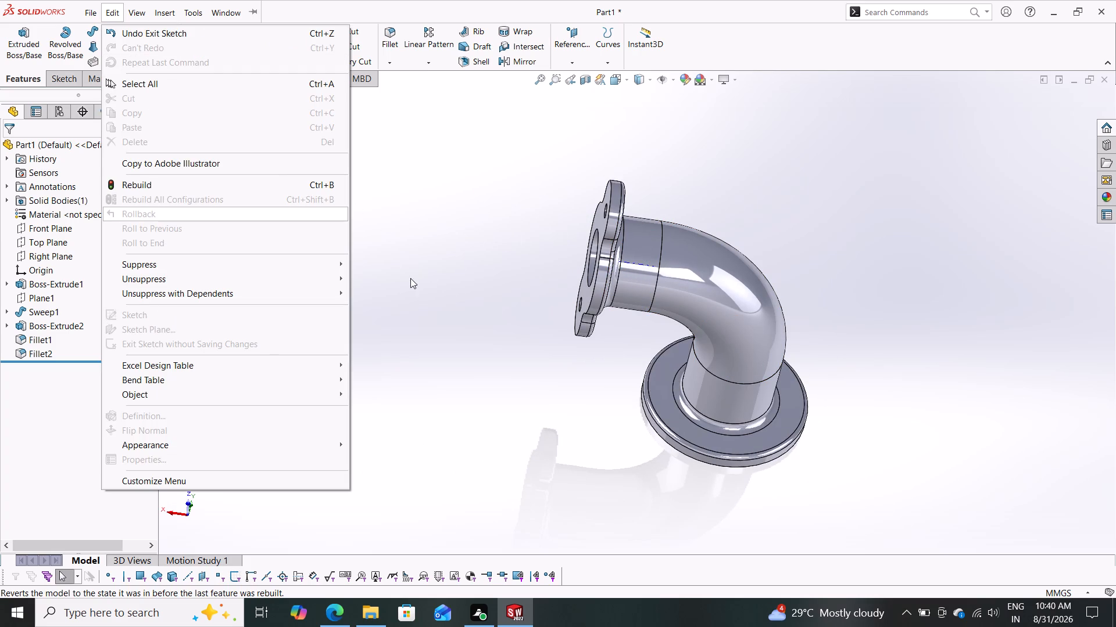
click(419, 265)
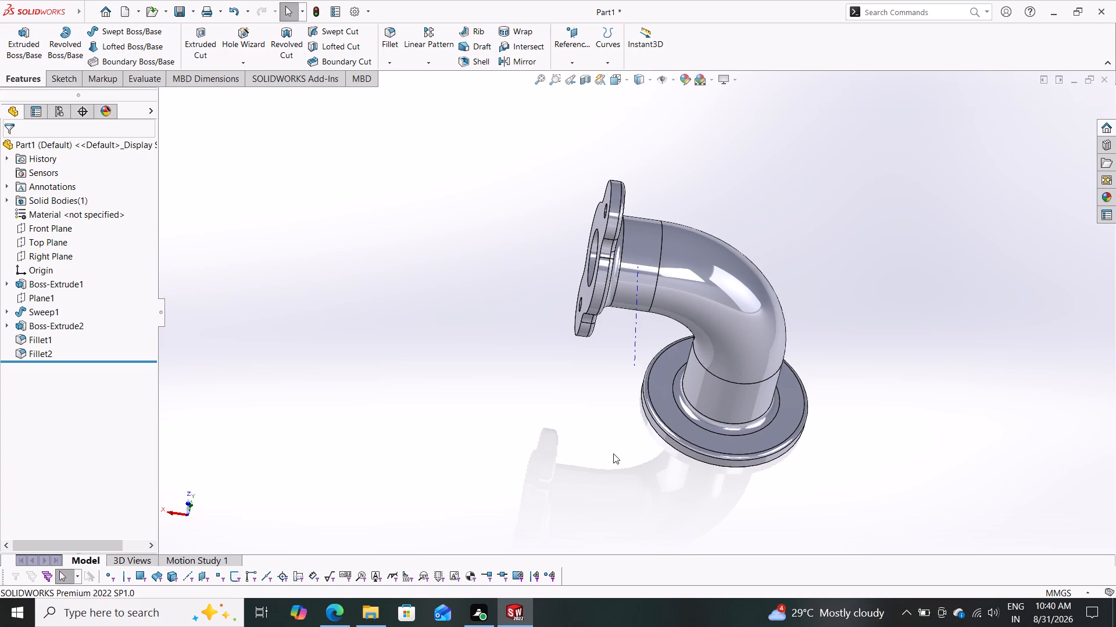
On the round flange's outer face, sketch a horizontal centerline about 128 mm long from the origin across the flange's centre.
middle_drag(655, 460, 685, 309)
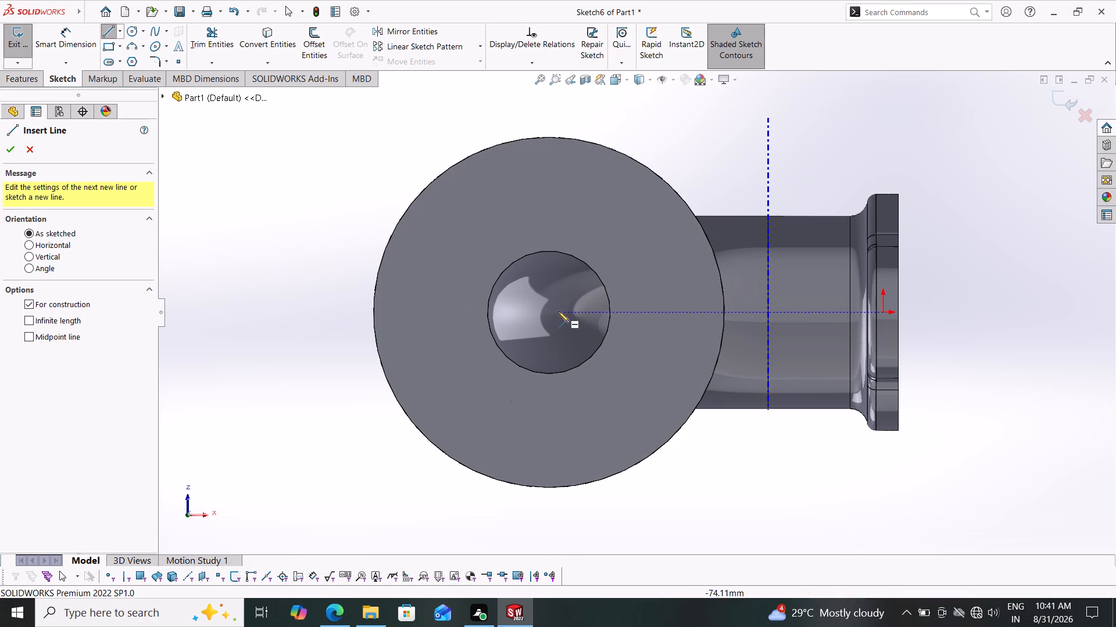
click(885, 312)
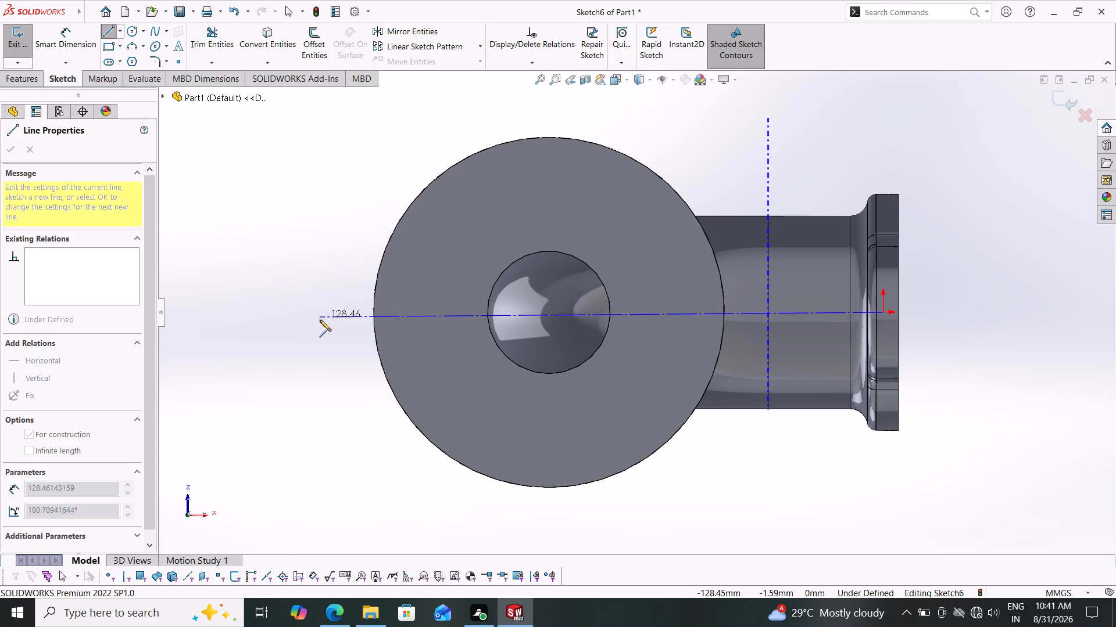
click(323, 314)
key(Escape)
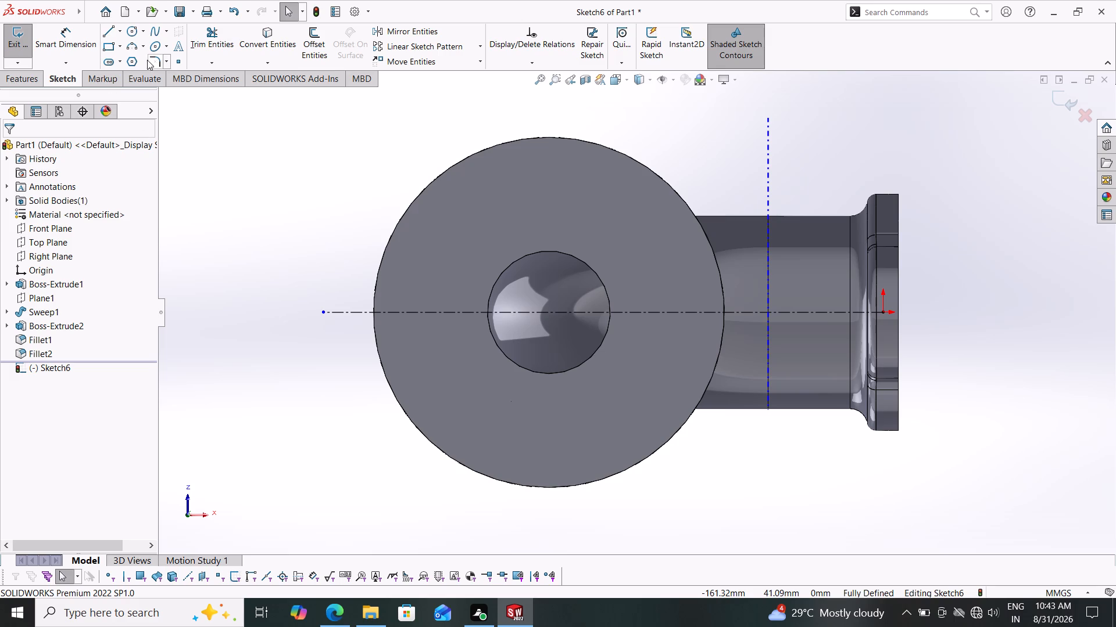
Draw two vertical centerlines from the round flange's centre, one upward and one downward, each extending past its outer edge.
click(123, 23)
click(121, 27)
click(127, 64)
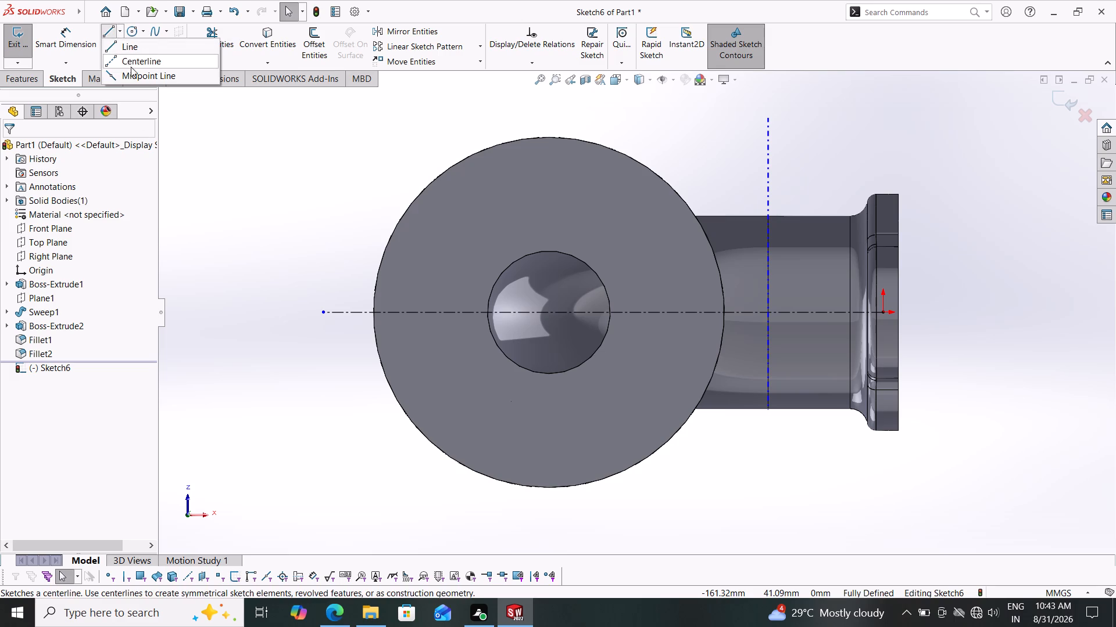
click(549, 312)
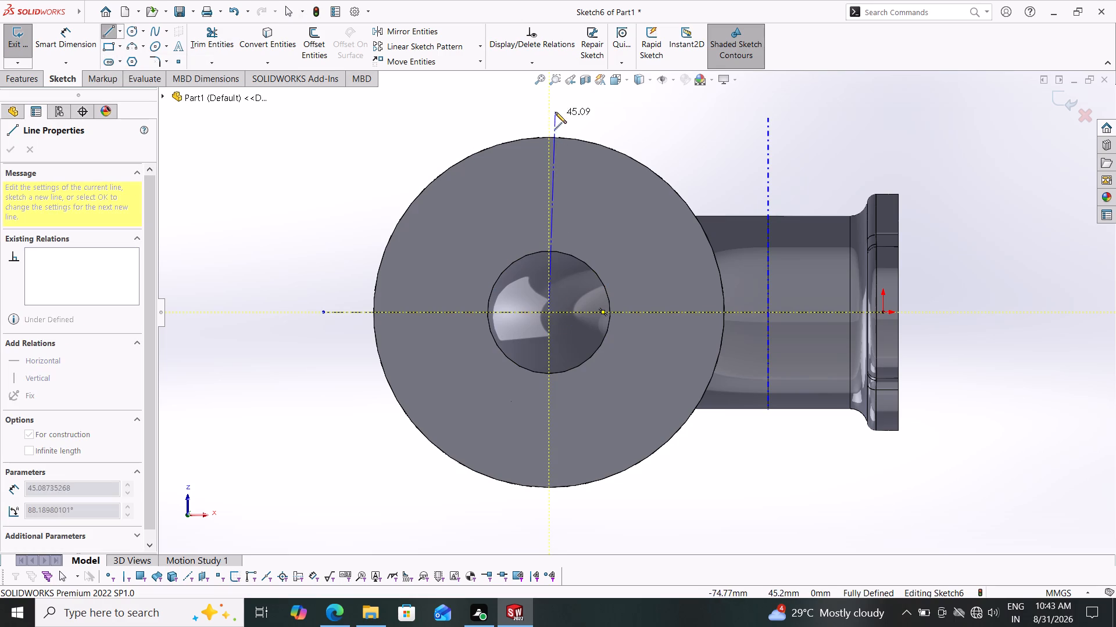
click(549, 110)
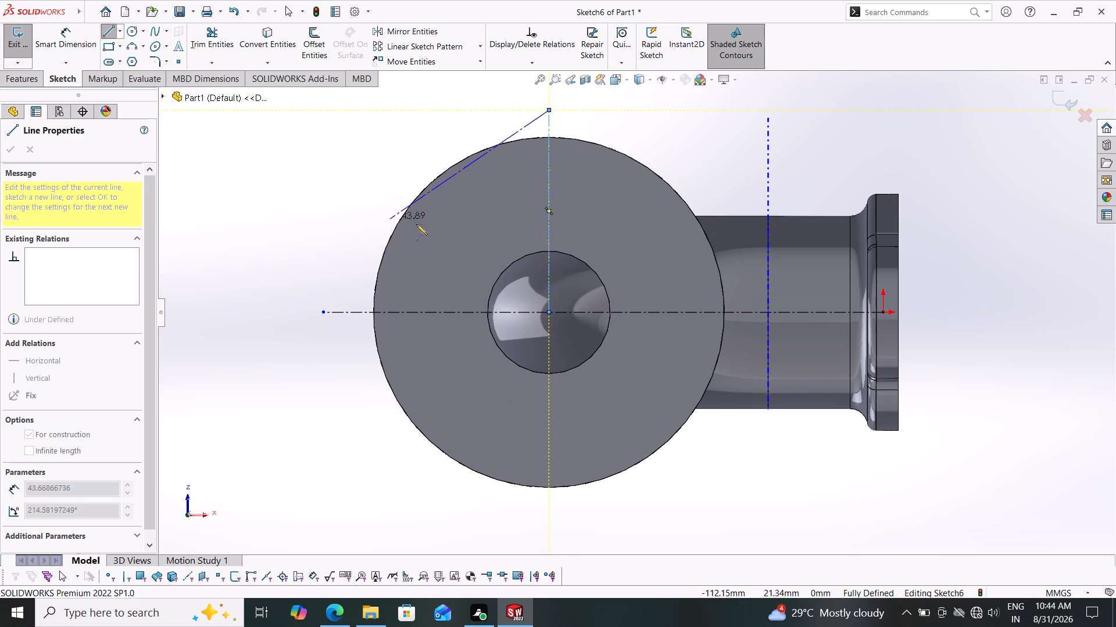
key(Escape)
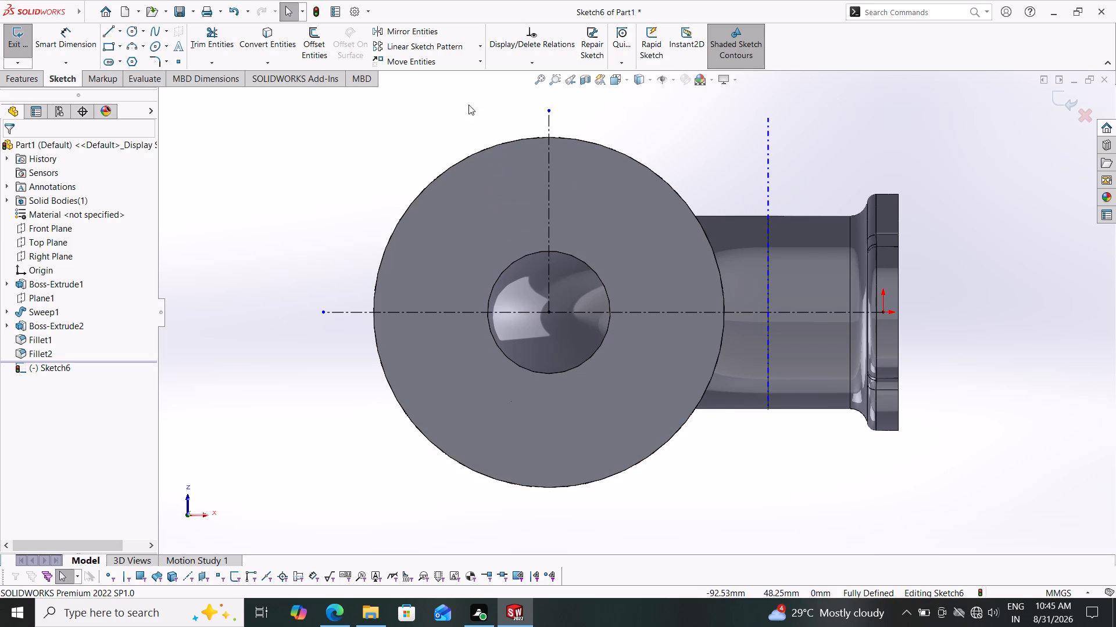
click(117, 30)
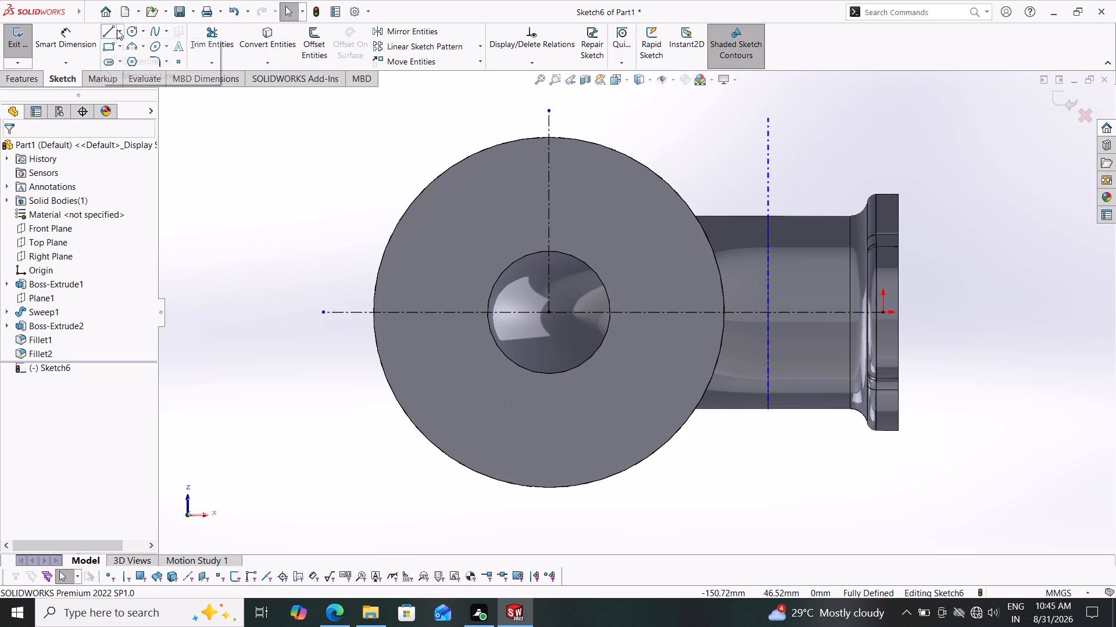
click(124, 62)
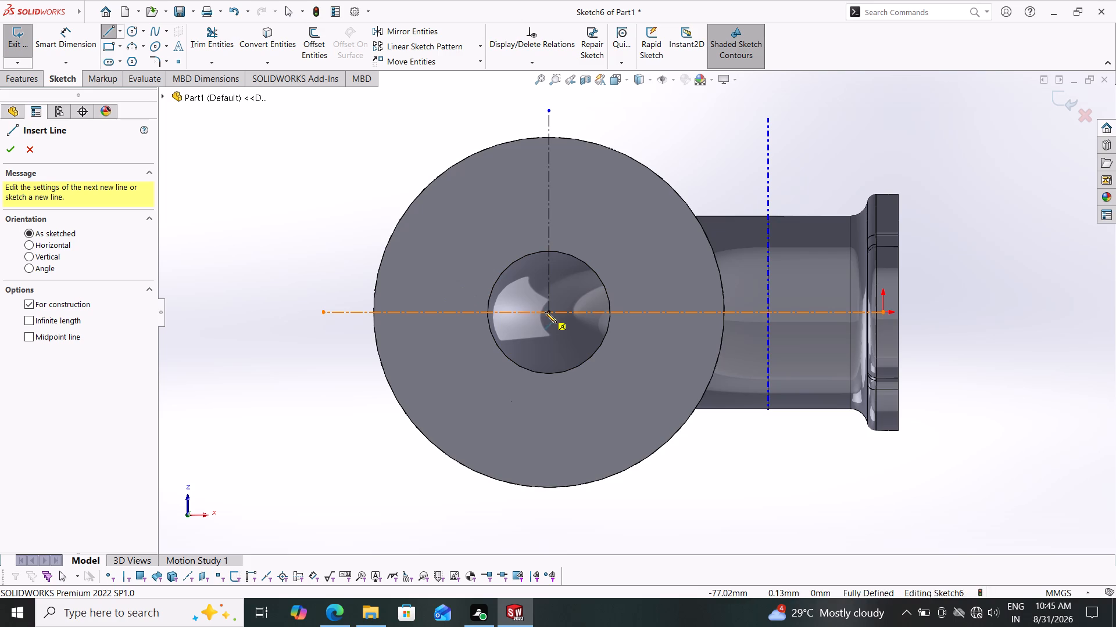
click(549, 312)
click(546, 526)
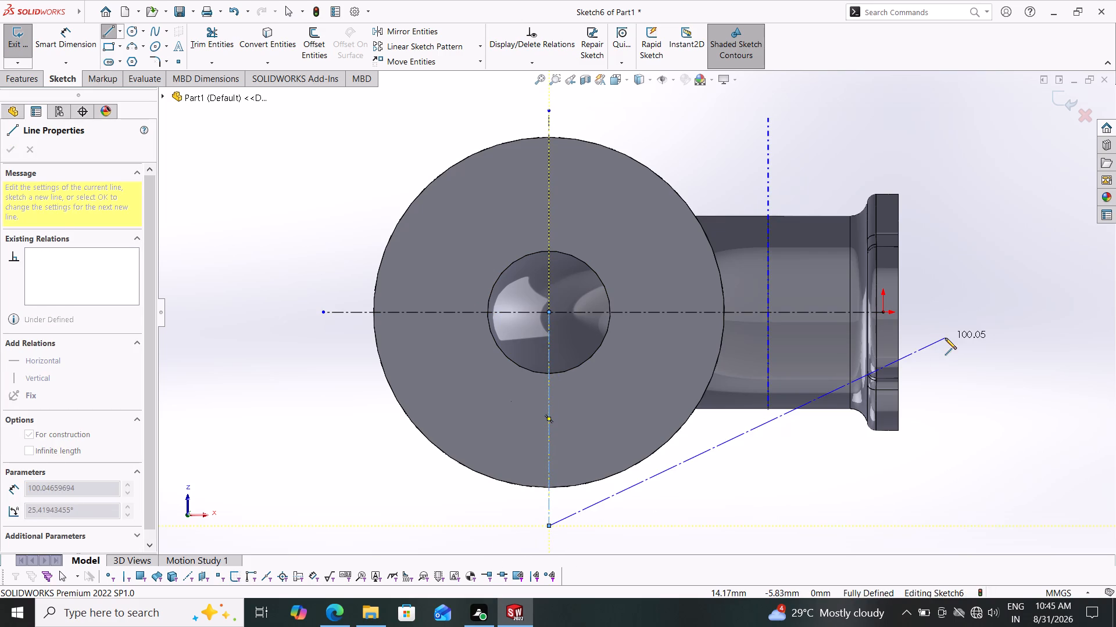
key(Escape)
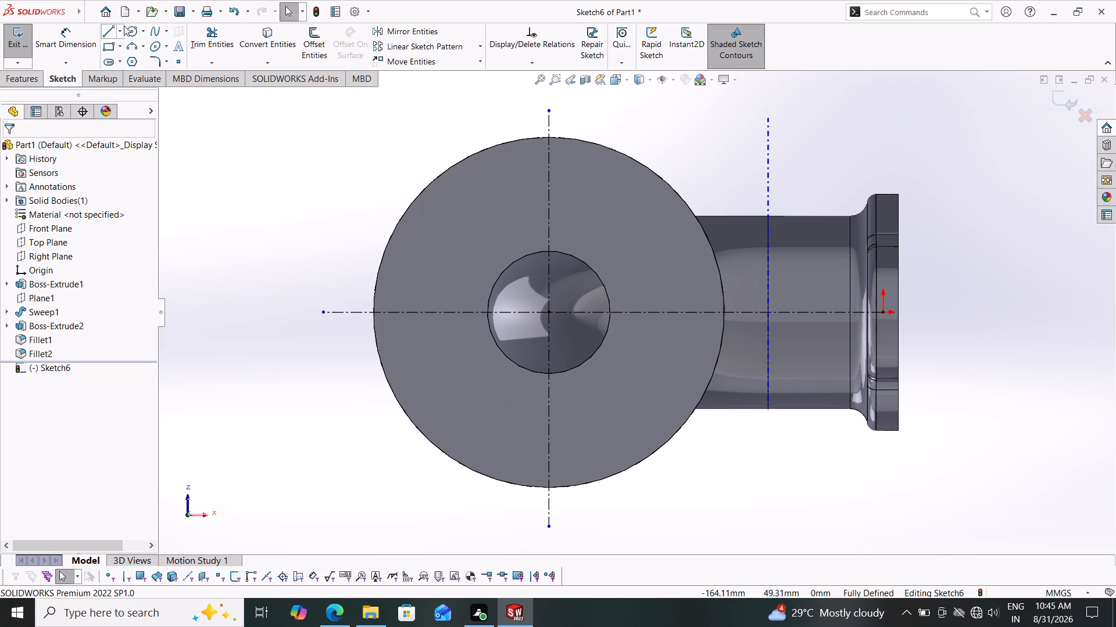
Sketch two small circles on the horizontal centerline, one each side of the bore, with radii about 3.9 mm and 3.3 mm.
drag(131, 30, 146, 35)
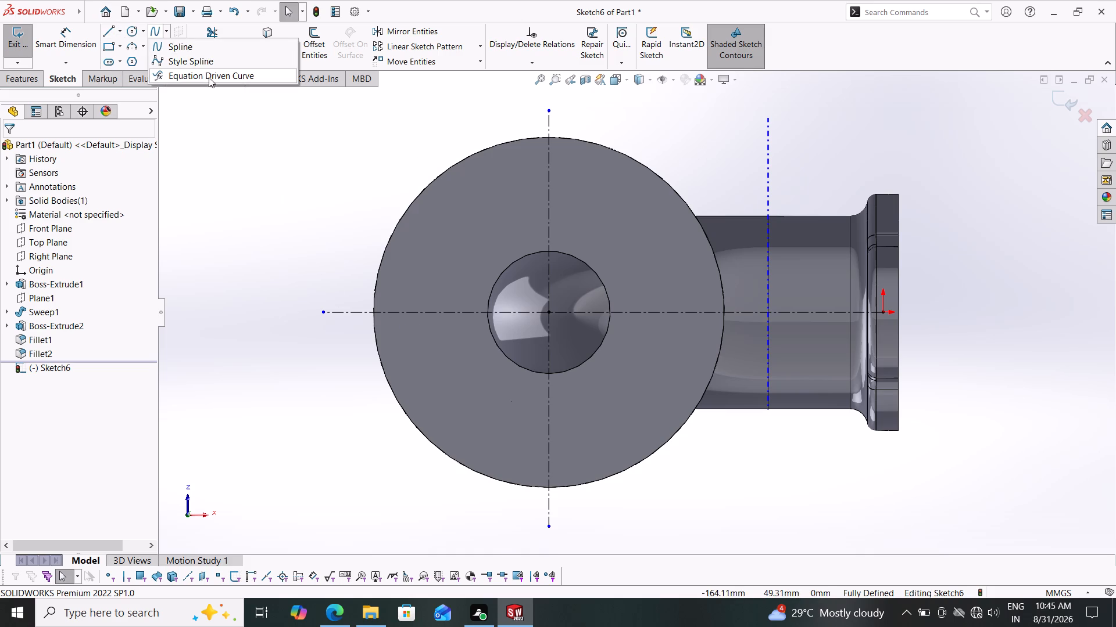
click(124, 27)
click(135, 31)
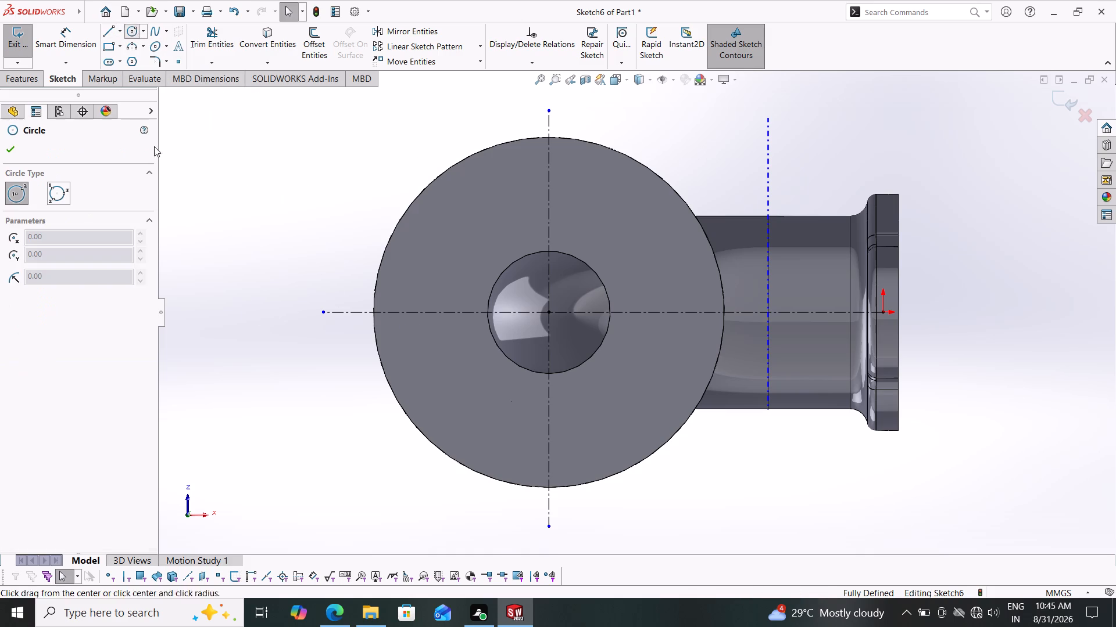
click(437, 312)
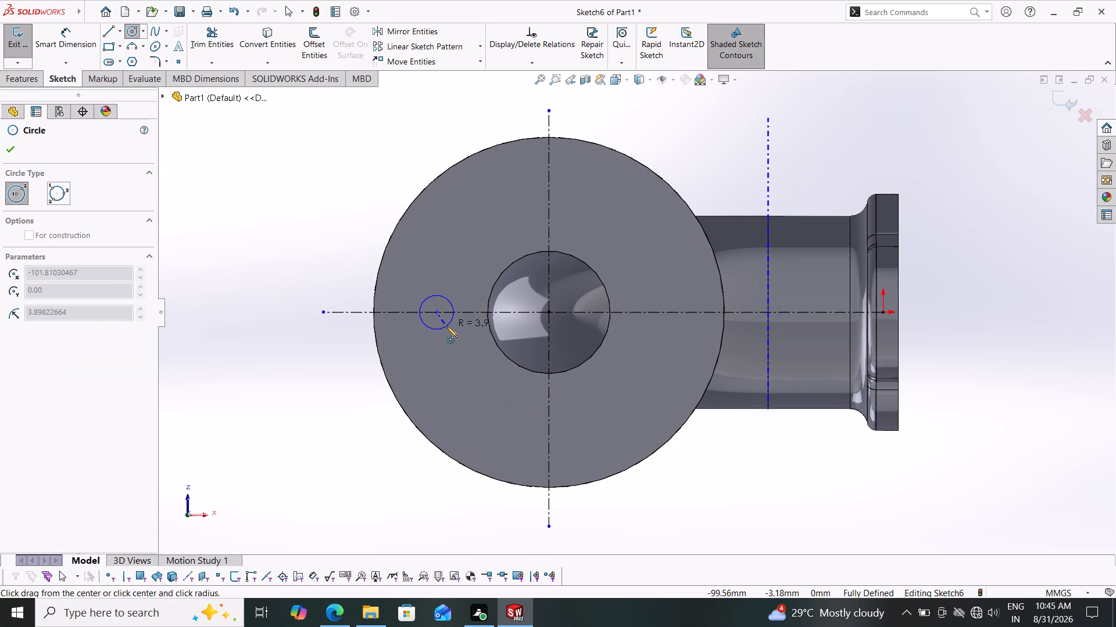
click(446, 326)
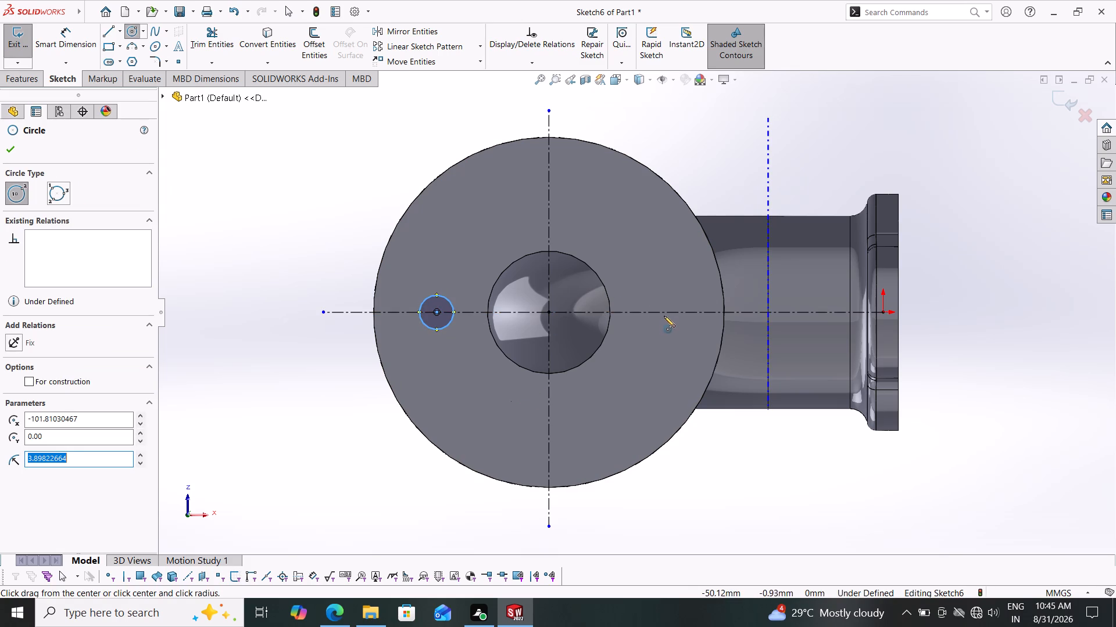
click(668, 312)
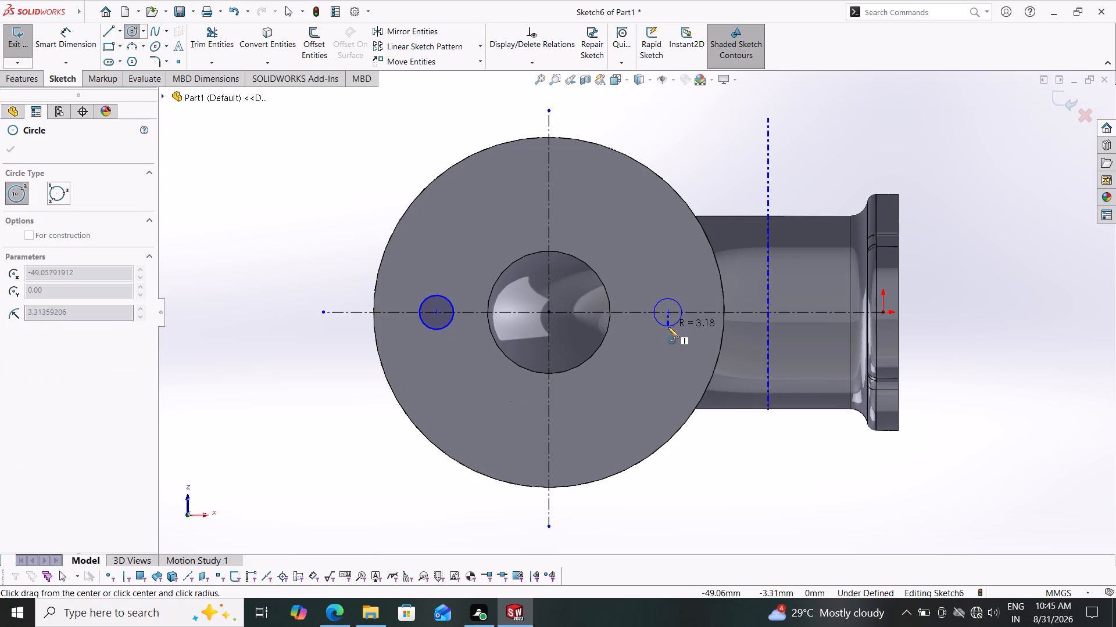
click(668, 327)
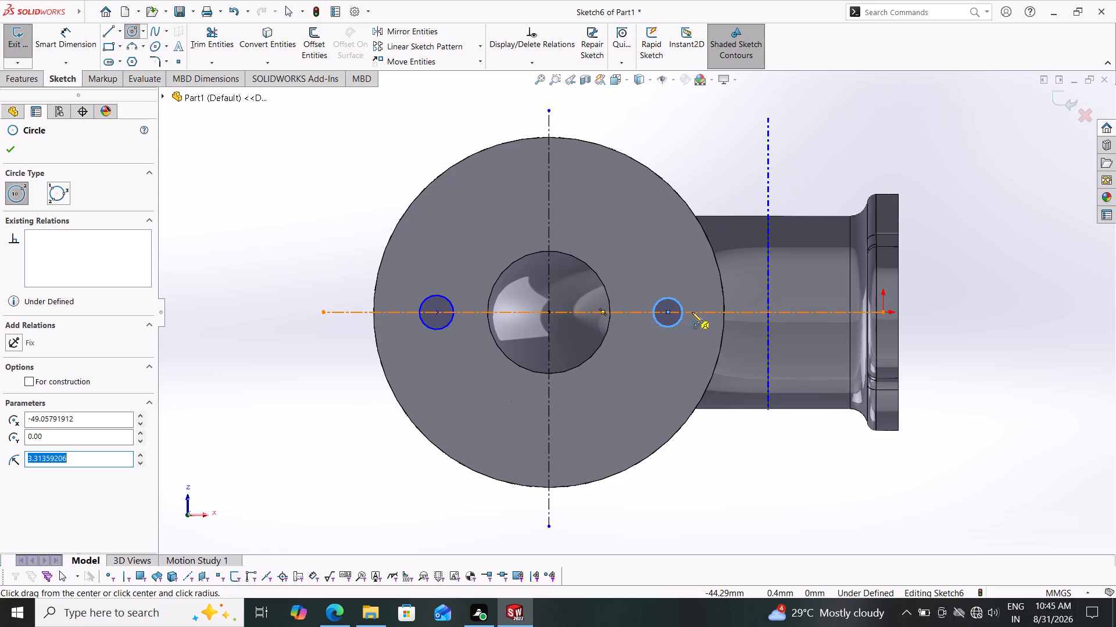
key(Escape)
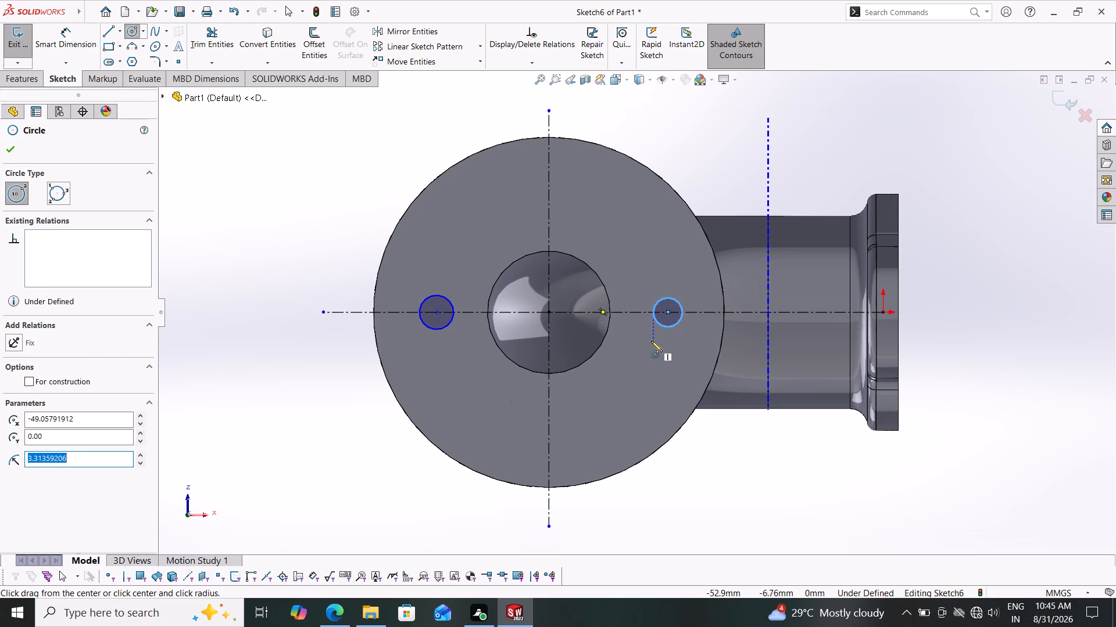
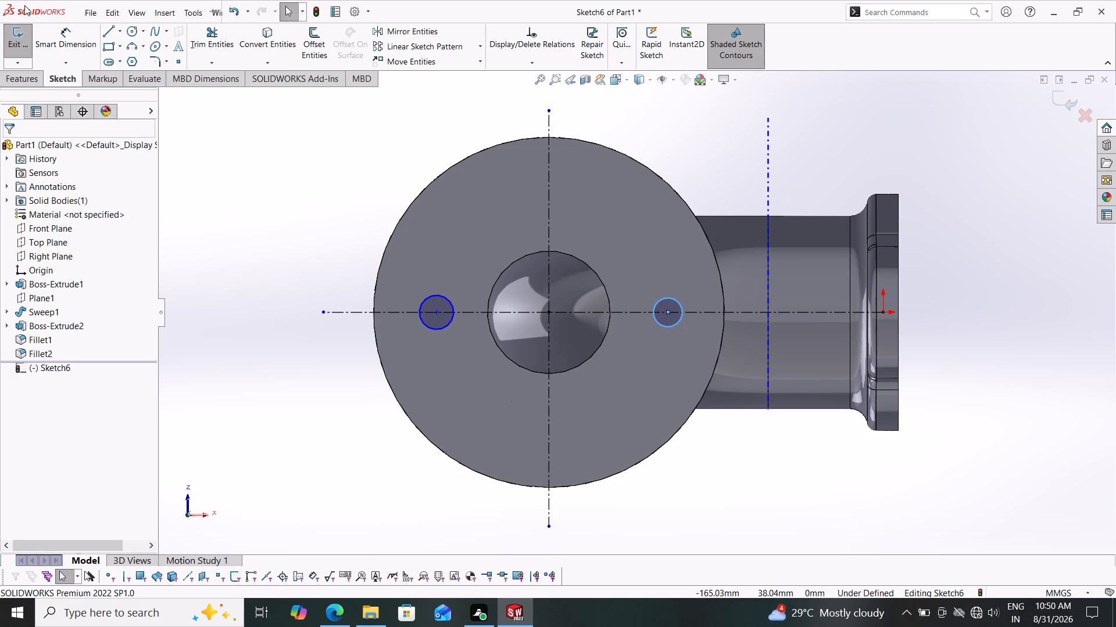
Dimension the horizontal distance between the centres of the two small circles and set it to 80 mm.
drag(71, 42, 71, 52)
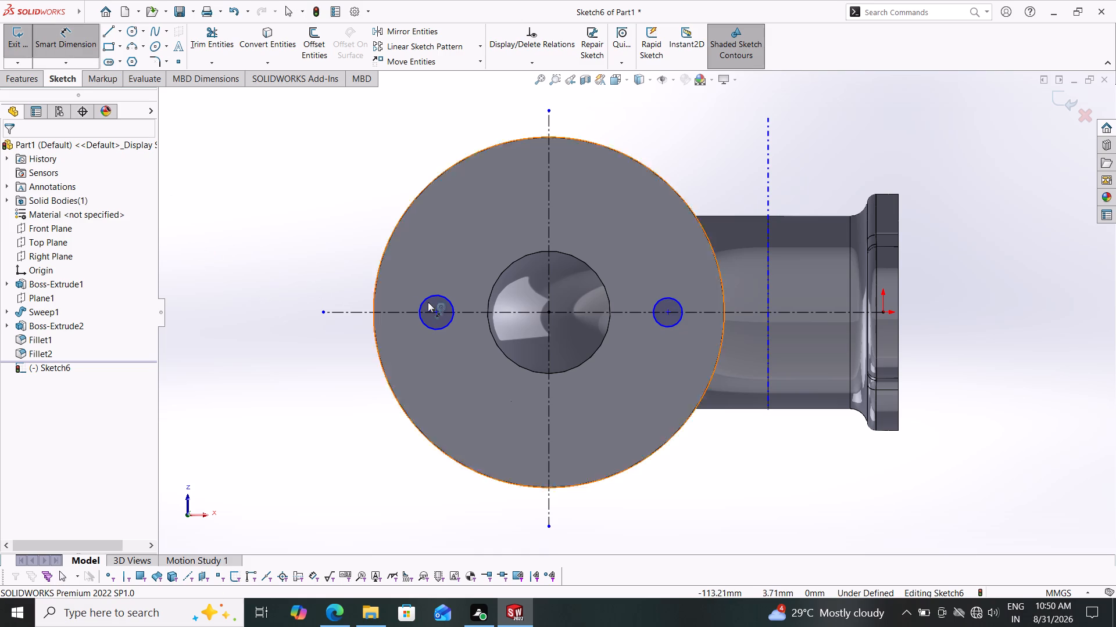
click(437, 313)
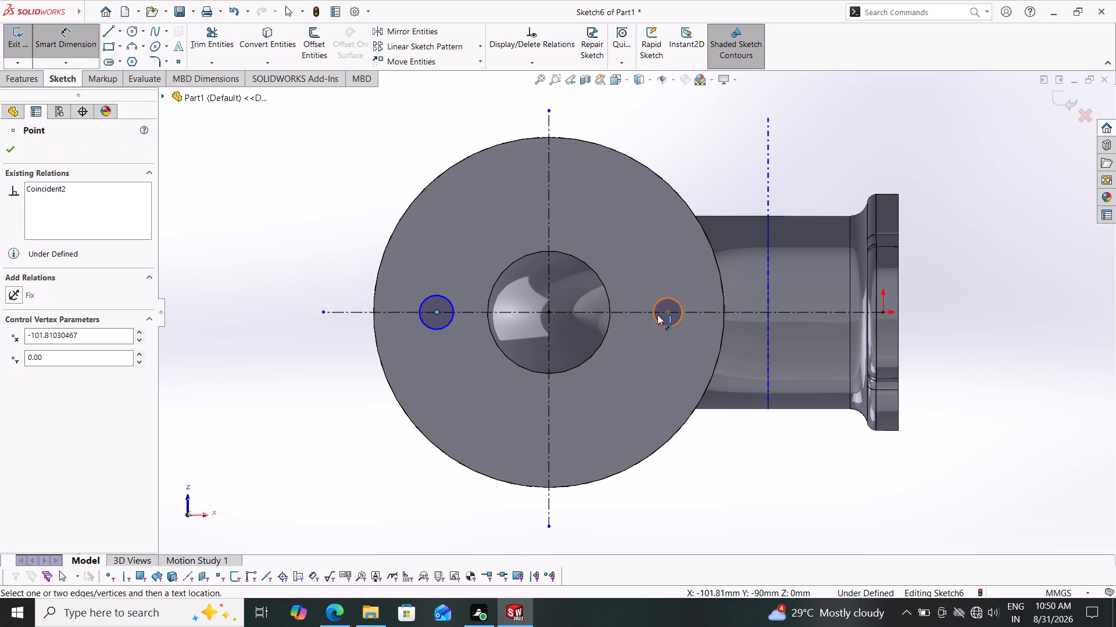
click(670, 313)
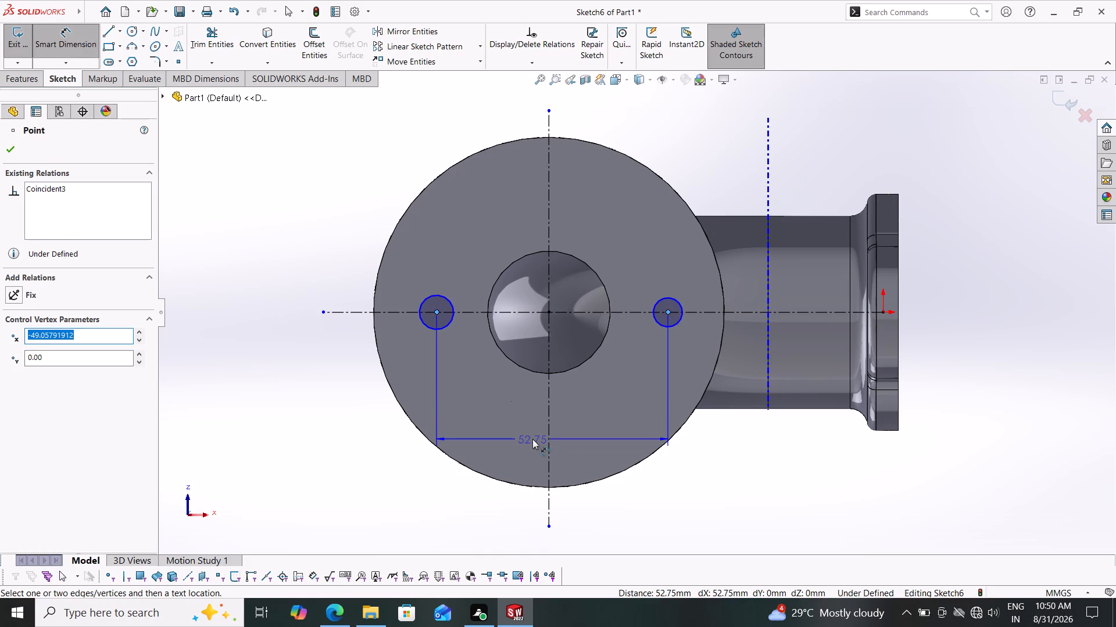
click(532, 439)
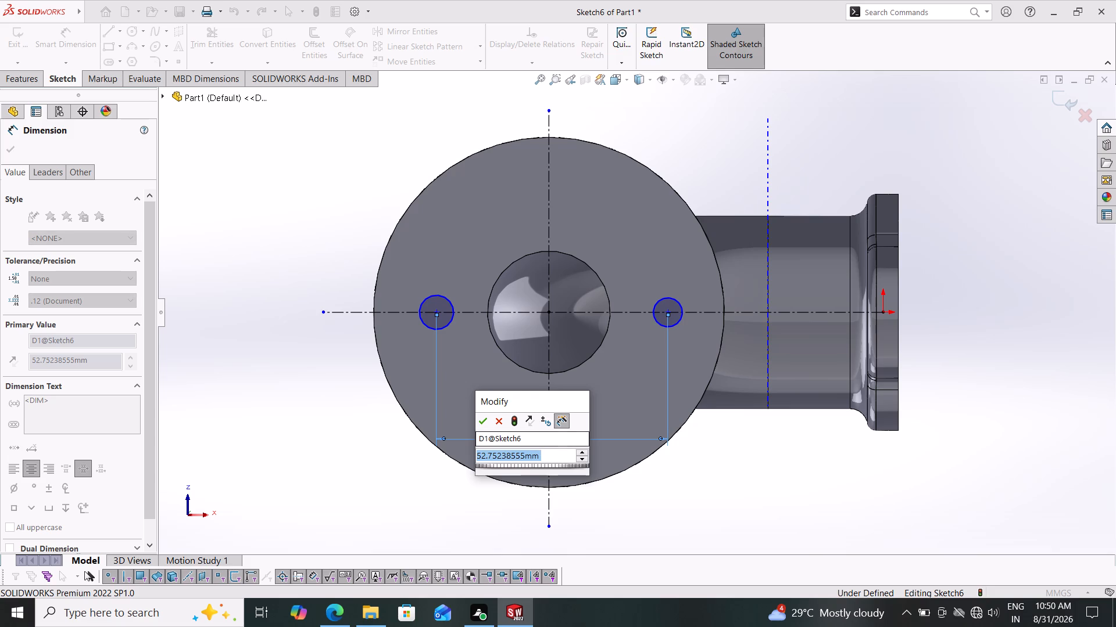
text(80)
key(Return)
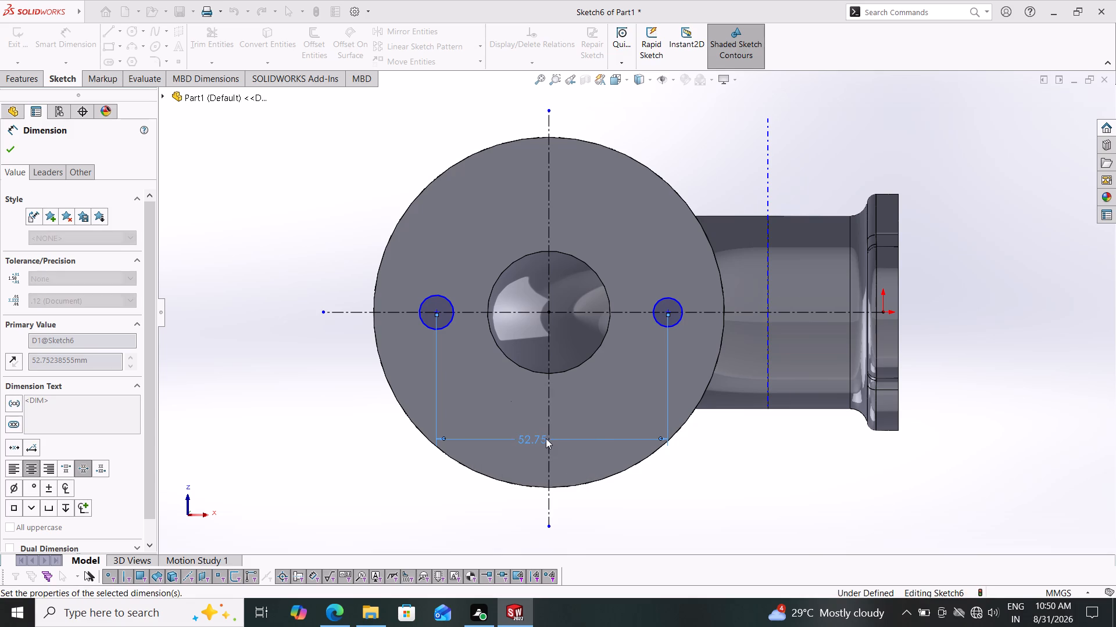
Dimension the distance from the flange centre to the small circle farthest from the origin and set it to 40 mm.
click(546, 313)
drag(437, 315, 441, 307)
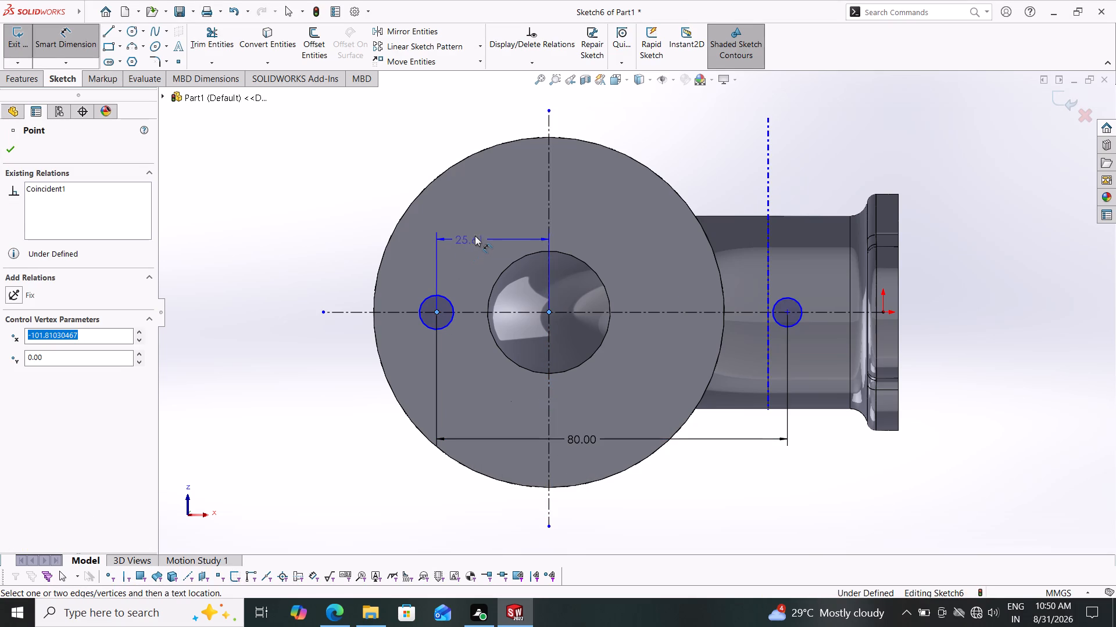
click(475, 236)
text(40)
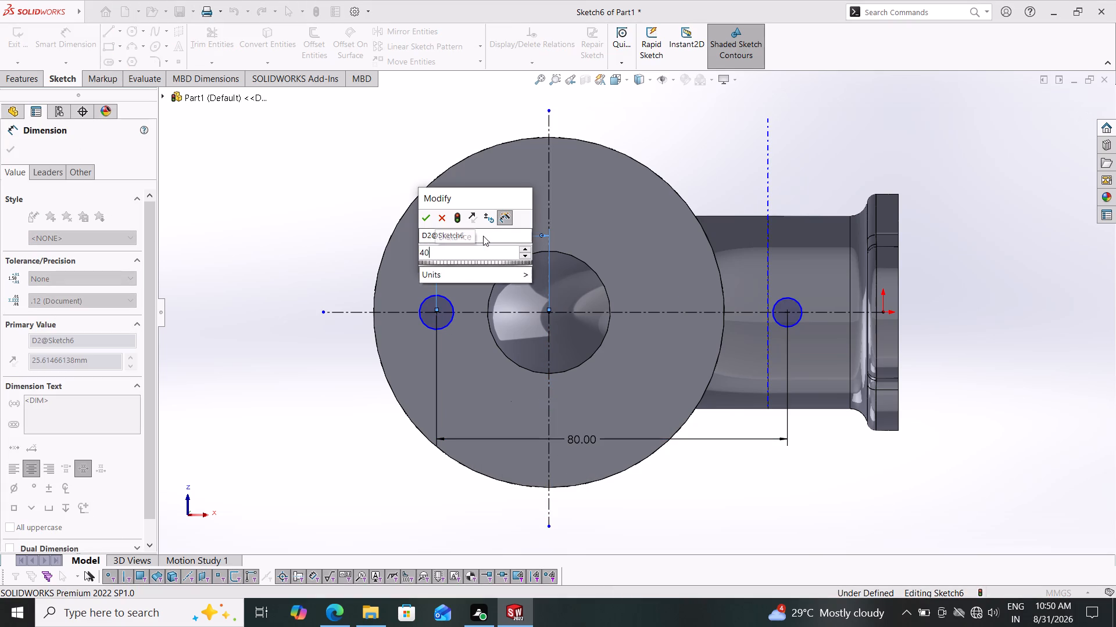
key(Return)
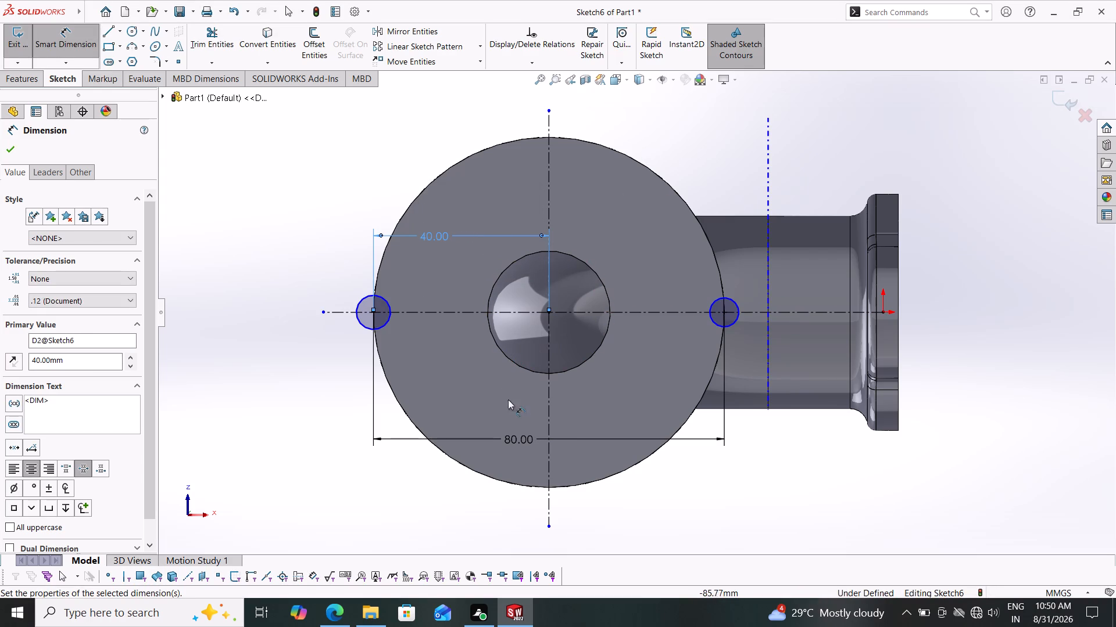
Set the spacing between the two circle centres to 68 mm and the circle's offset from the flange centre to 68/2 mm.
double_click(512, 438)
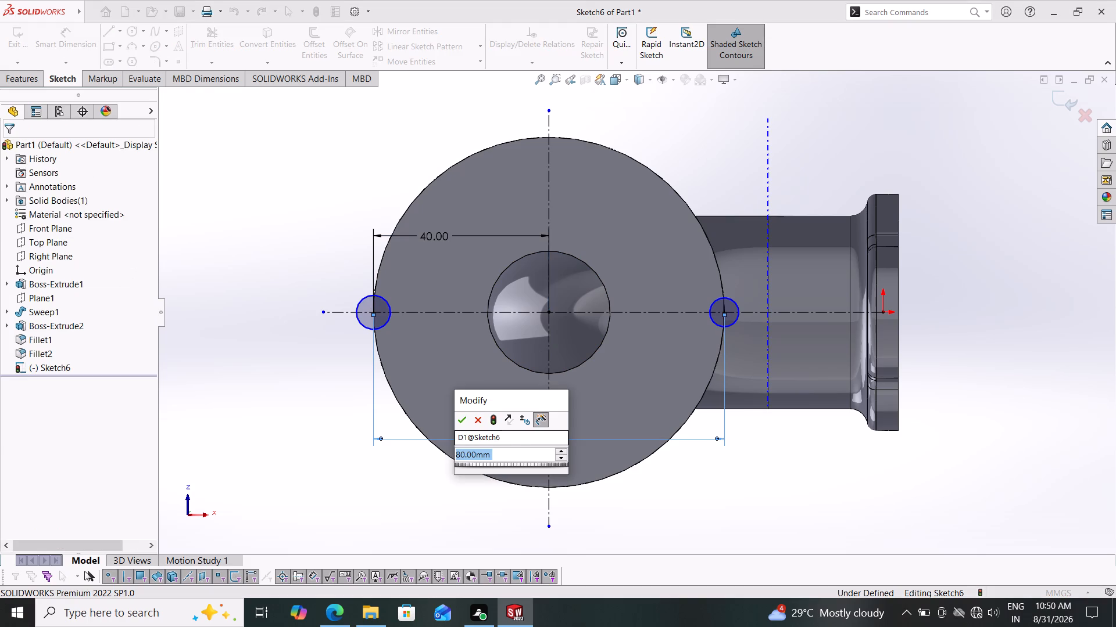
text(68)
key(Return)
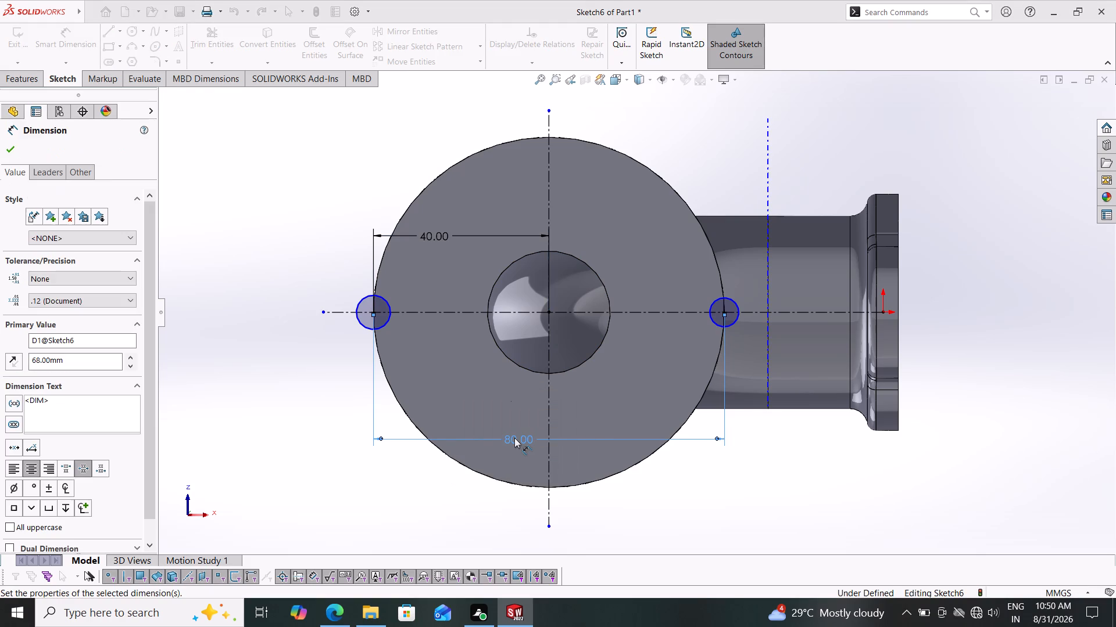
double_click(431, 238)
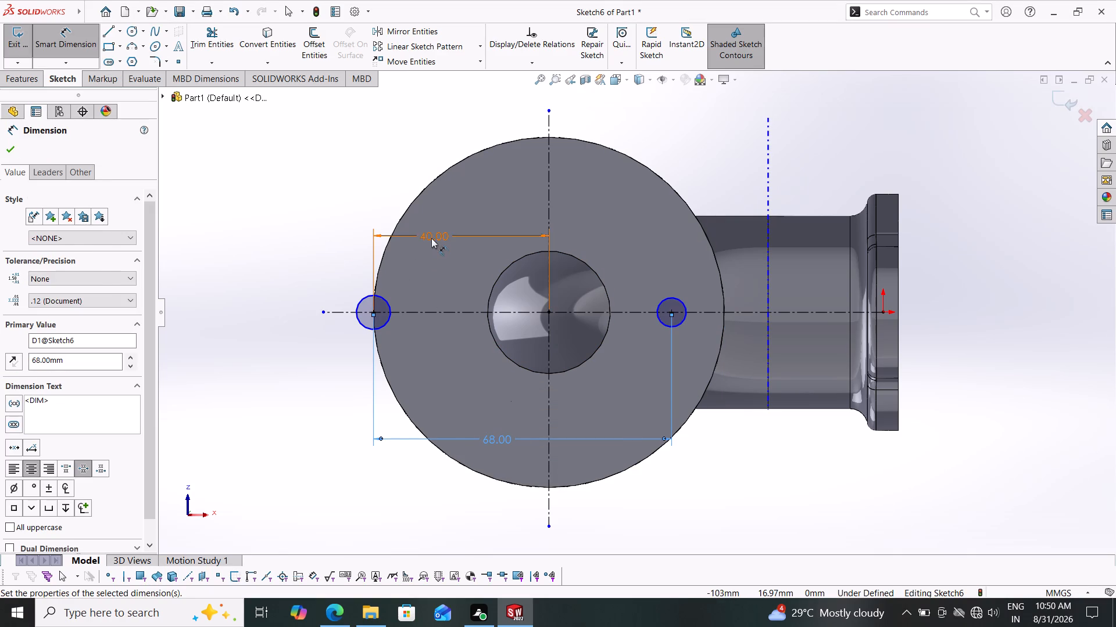
text(68/2)
key(Return)
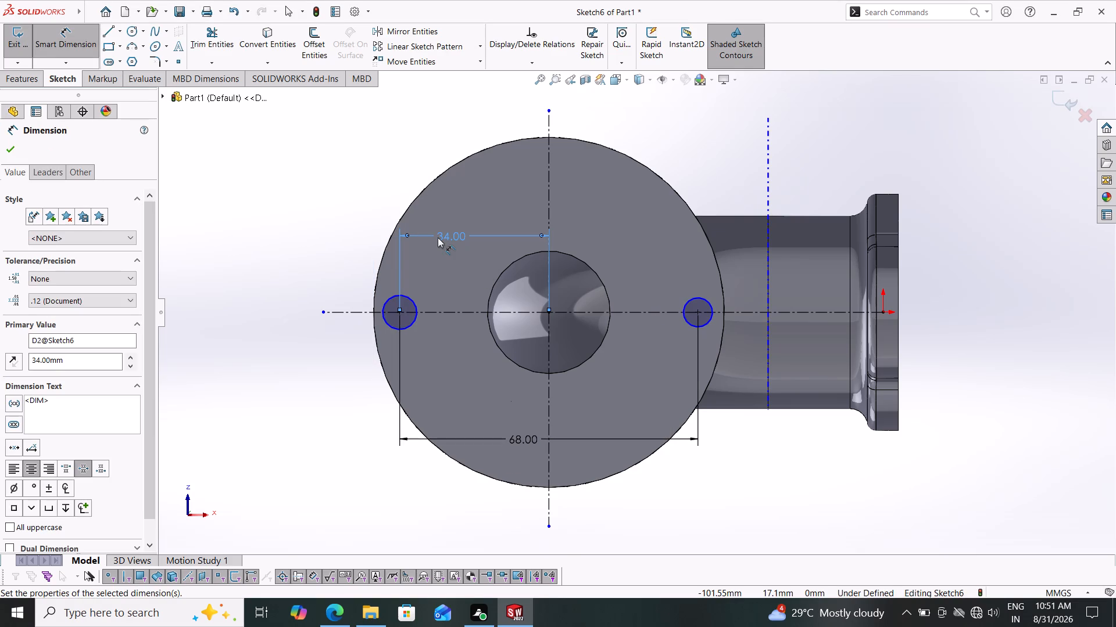
click(12, 146)
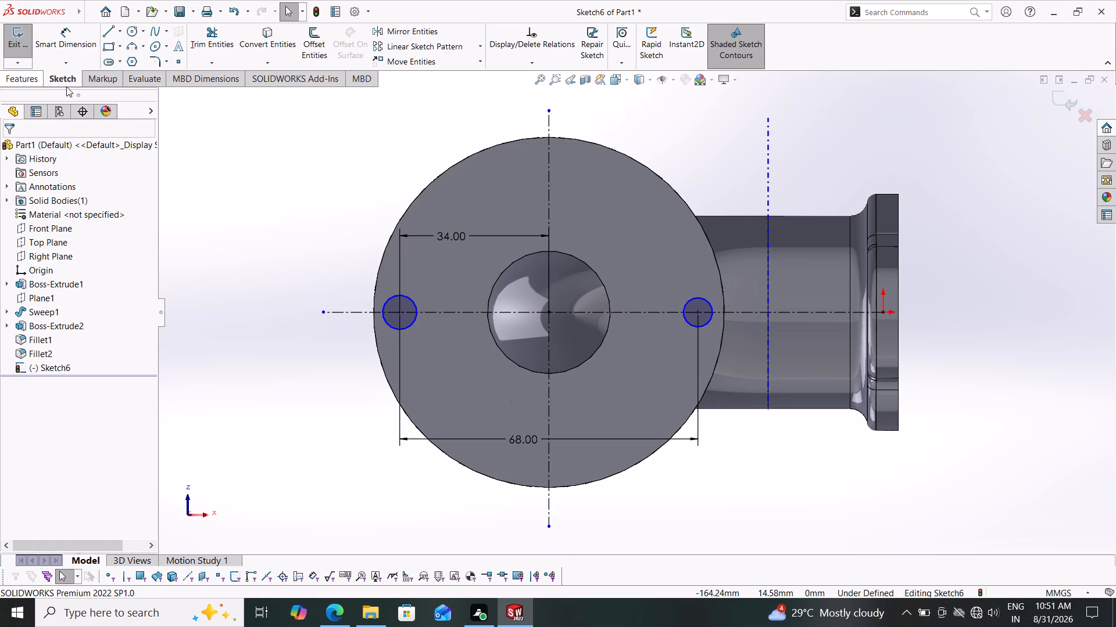
Dimension the diameters of both small circles beside the bore and set each to 7 mm.
click(73, 38)
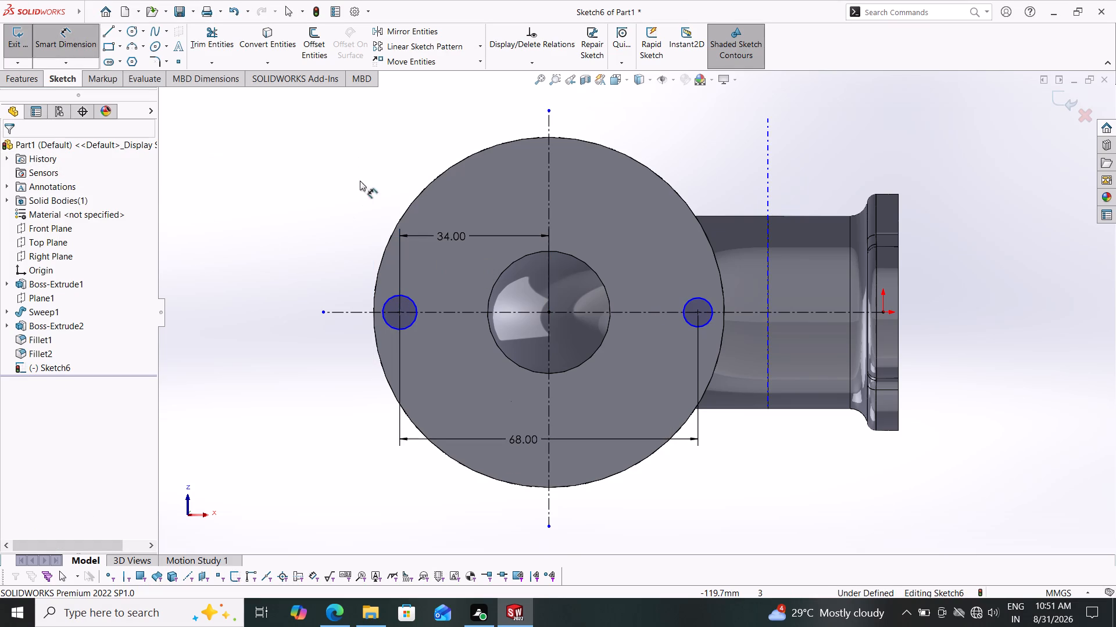
click(413, 300)
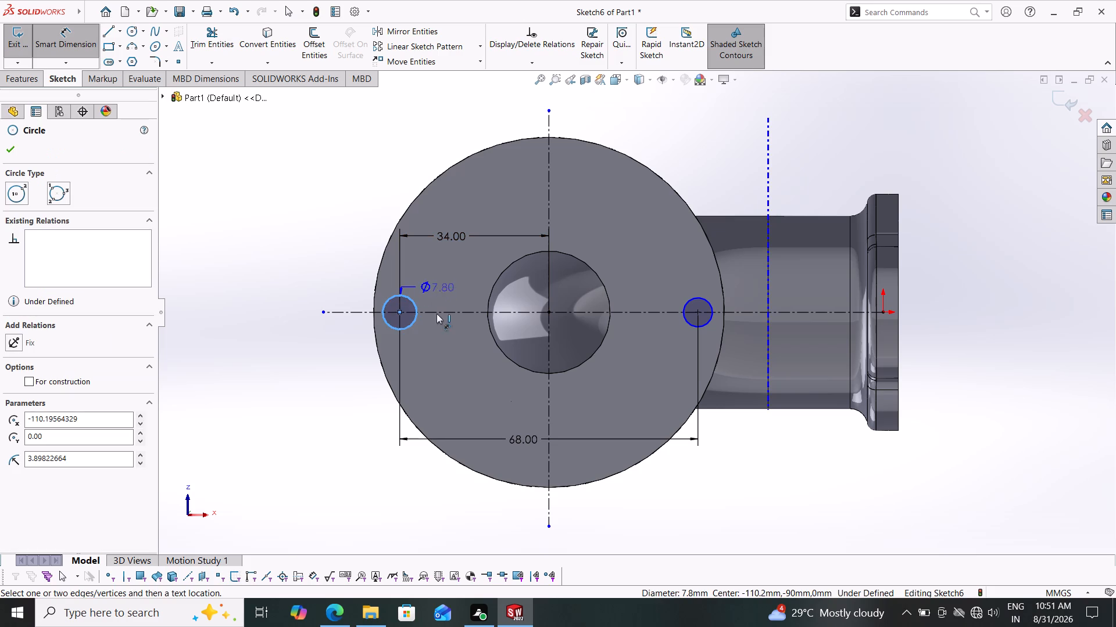
click(437, 323)
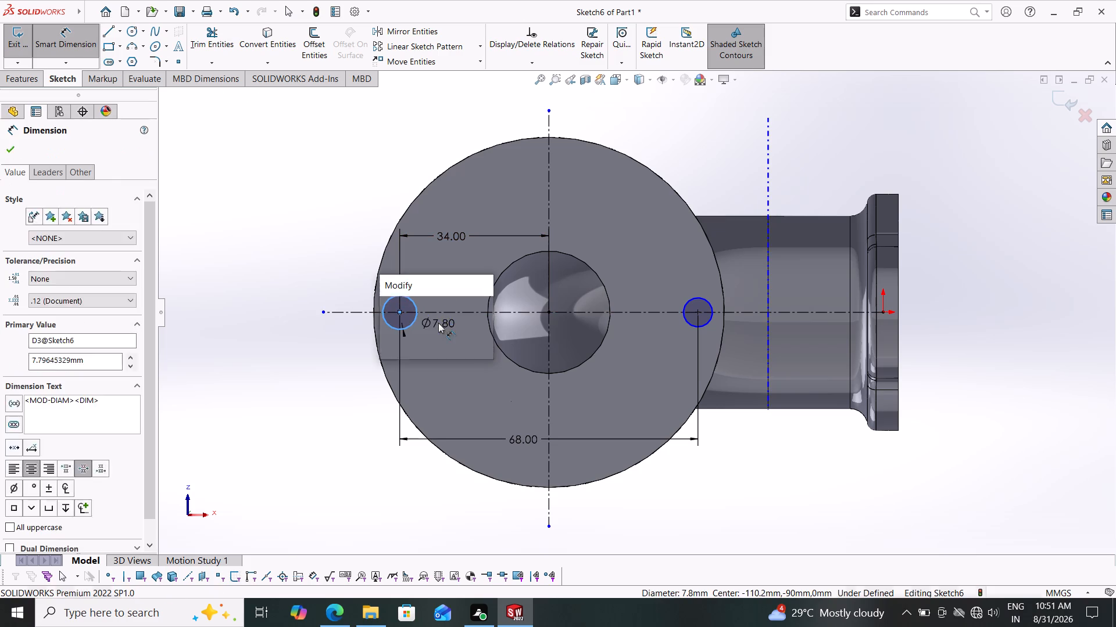
key(7)
key(Return)
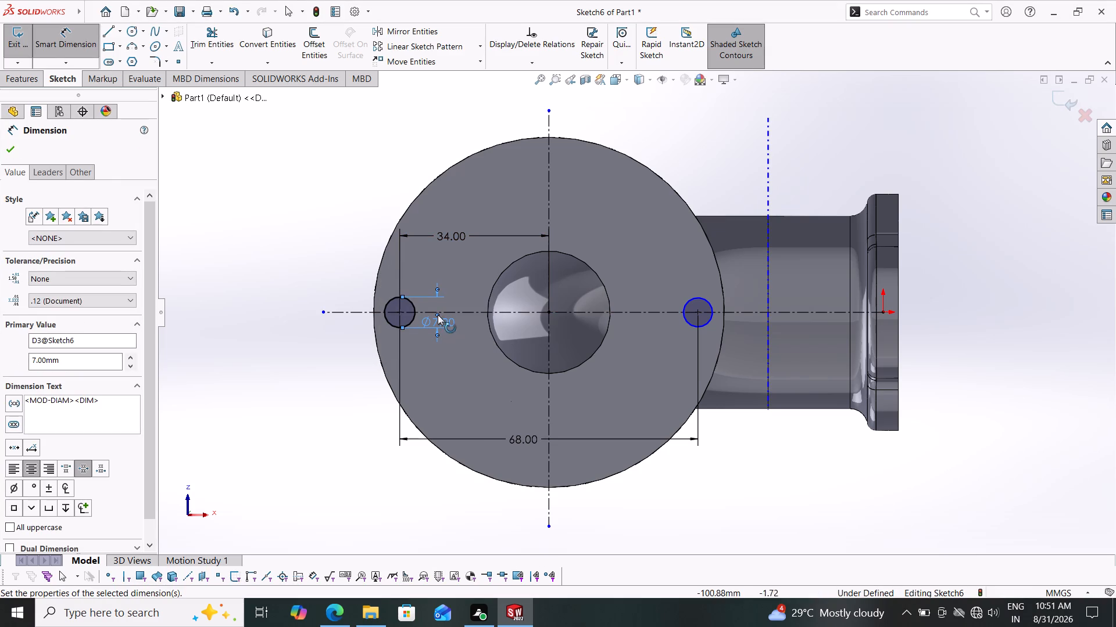
click(711, 302)
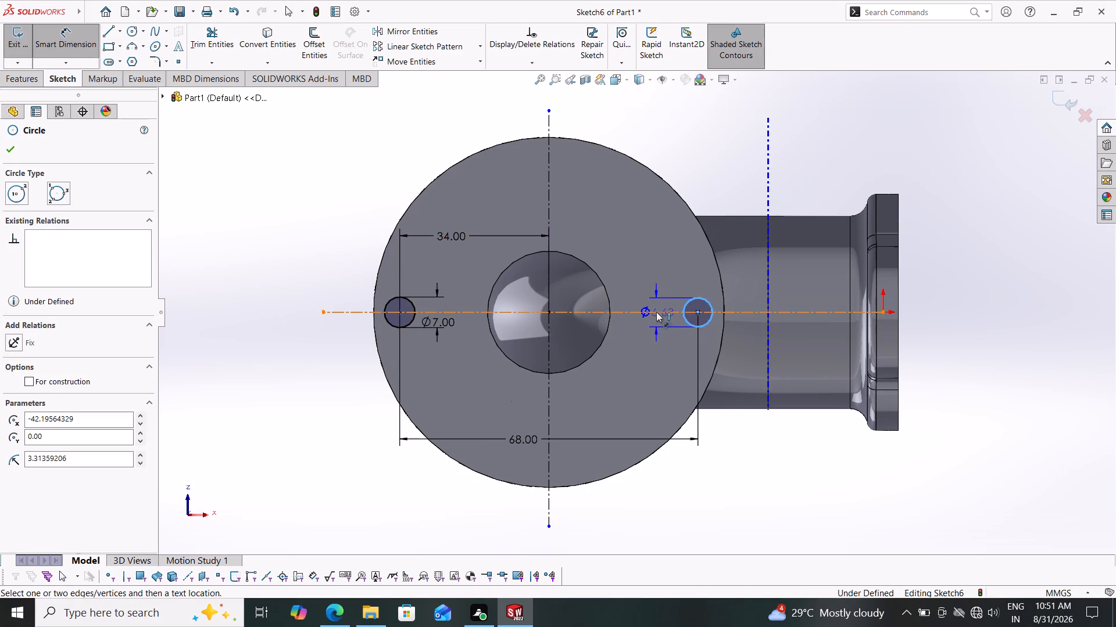
click(654, 319)
key(7)
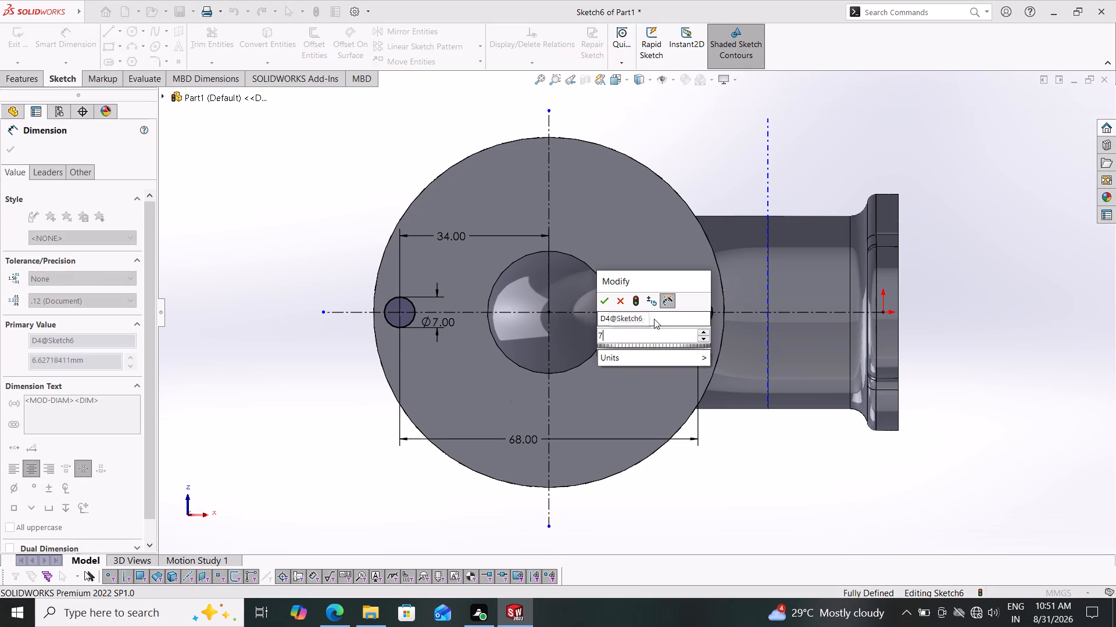
key(Return)
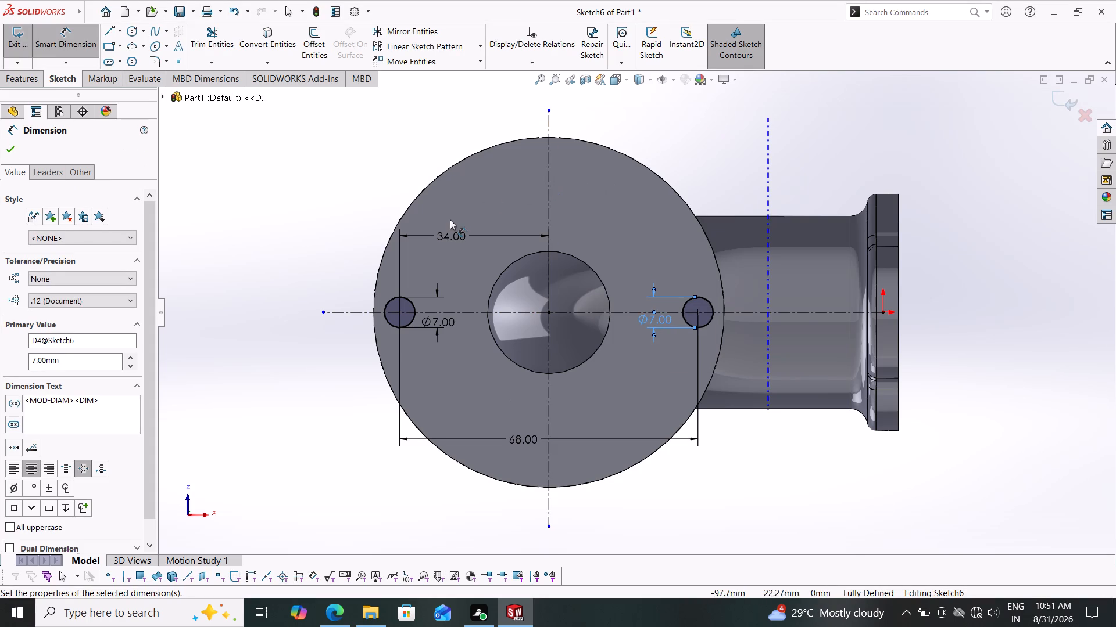
click(17, 152)
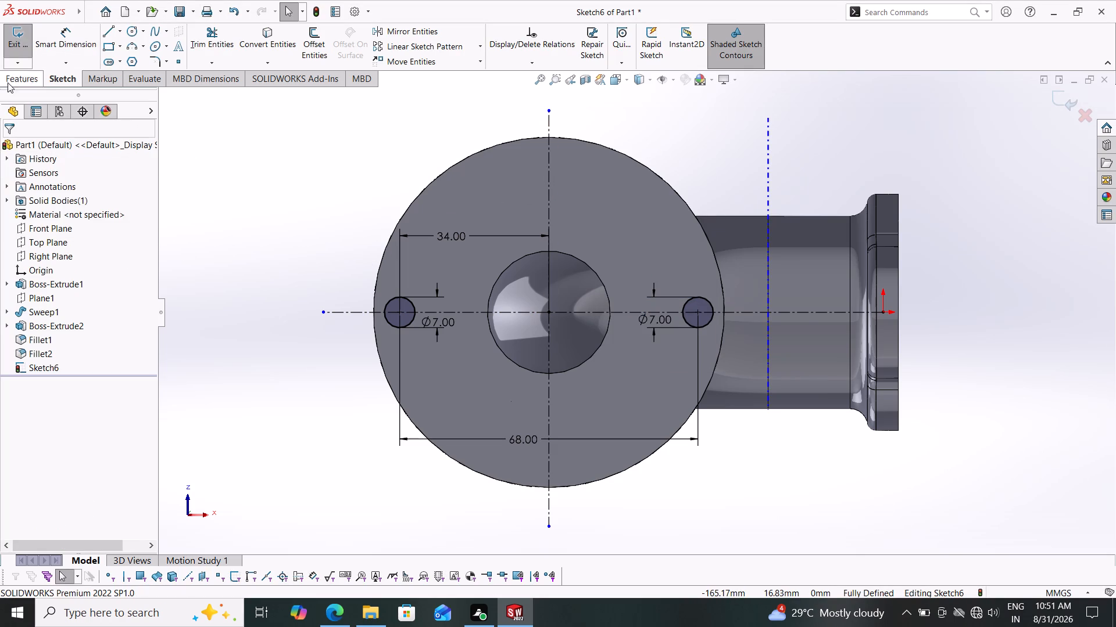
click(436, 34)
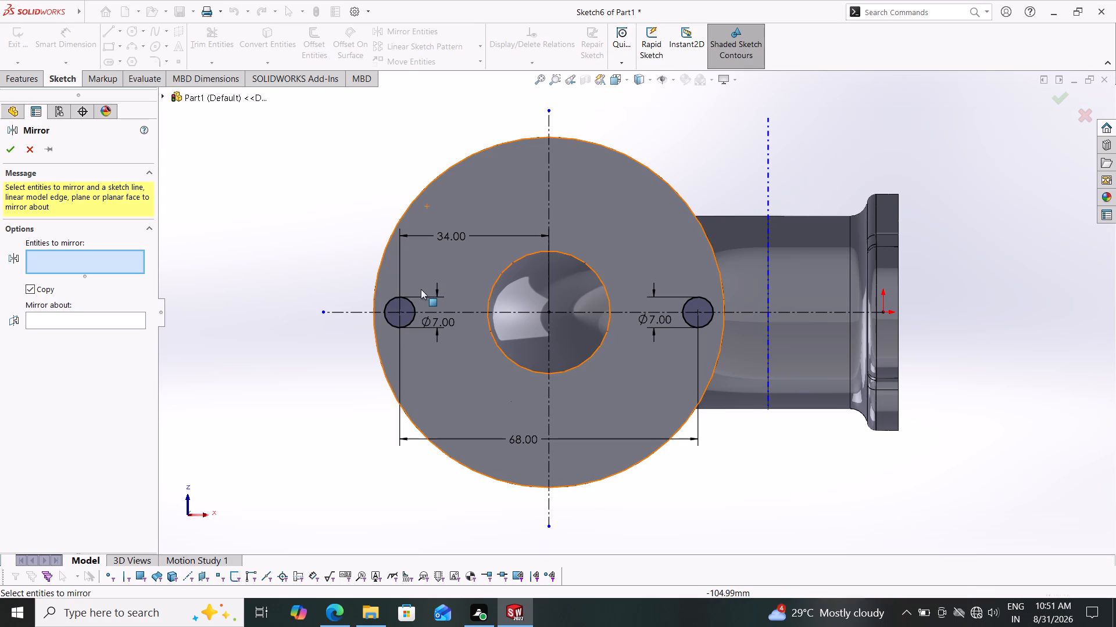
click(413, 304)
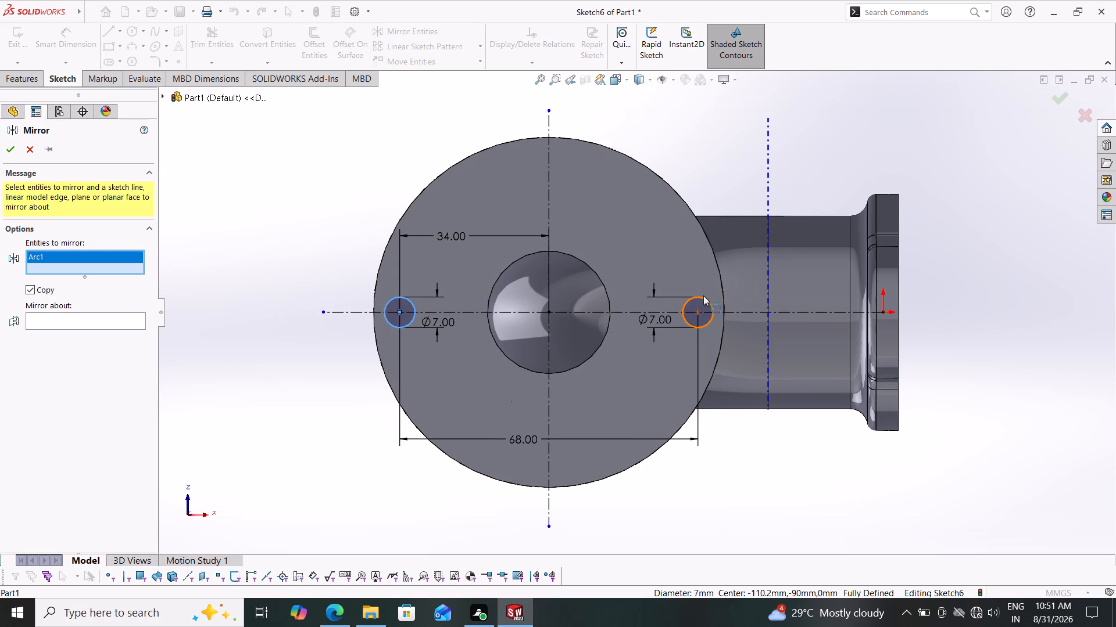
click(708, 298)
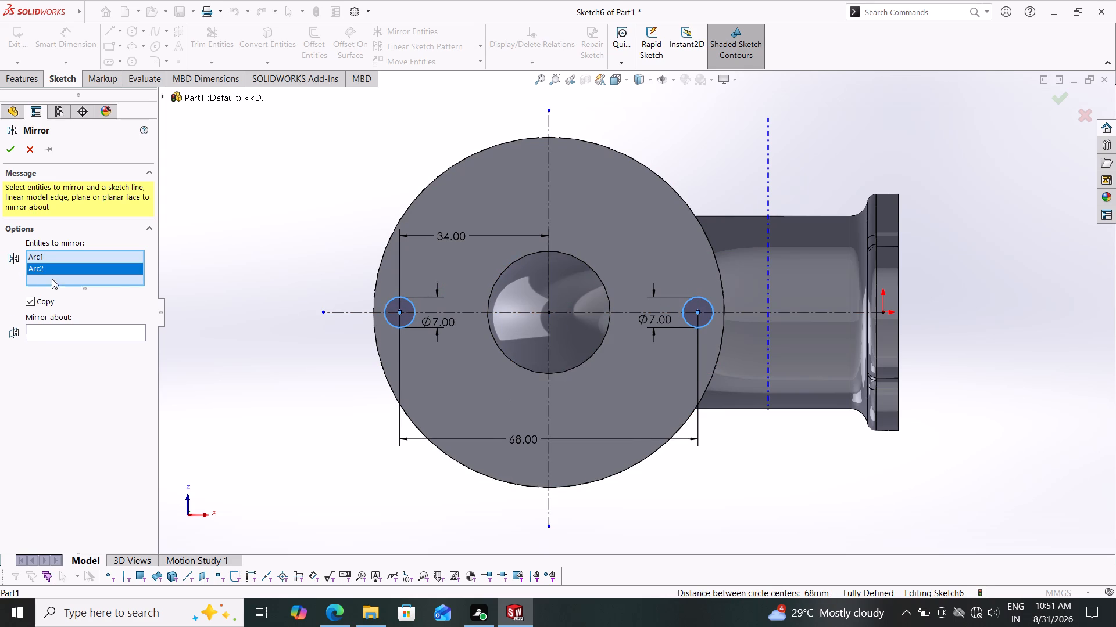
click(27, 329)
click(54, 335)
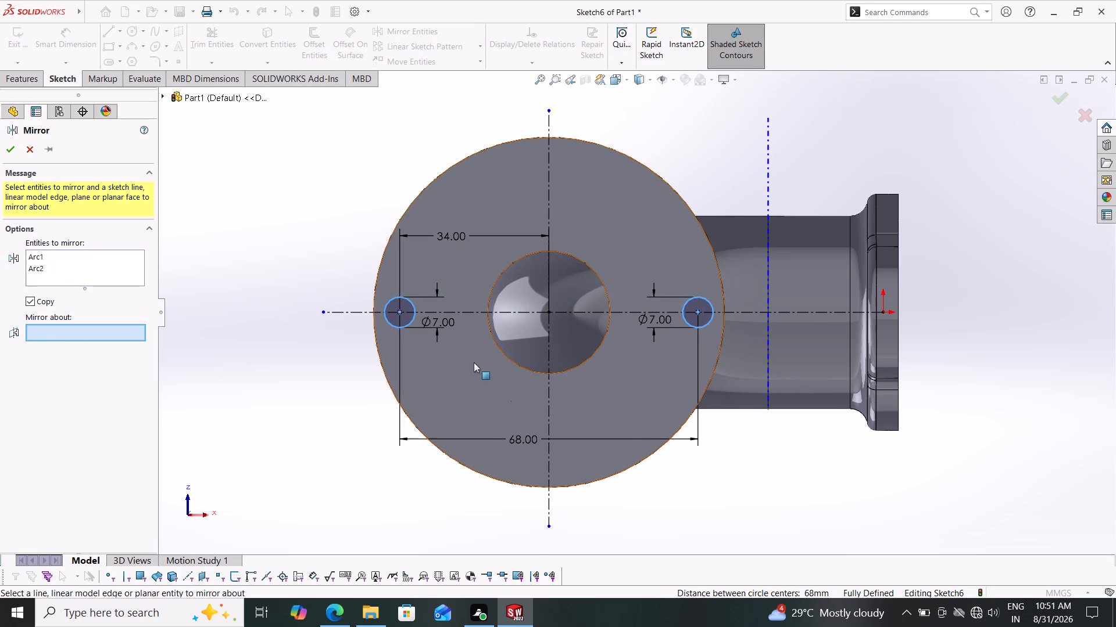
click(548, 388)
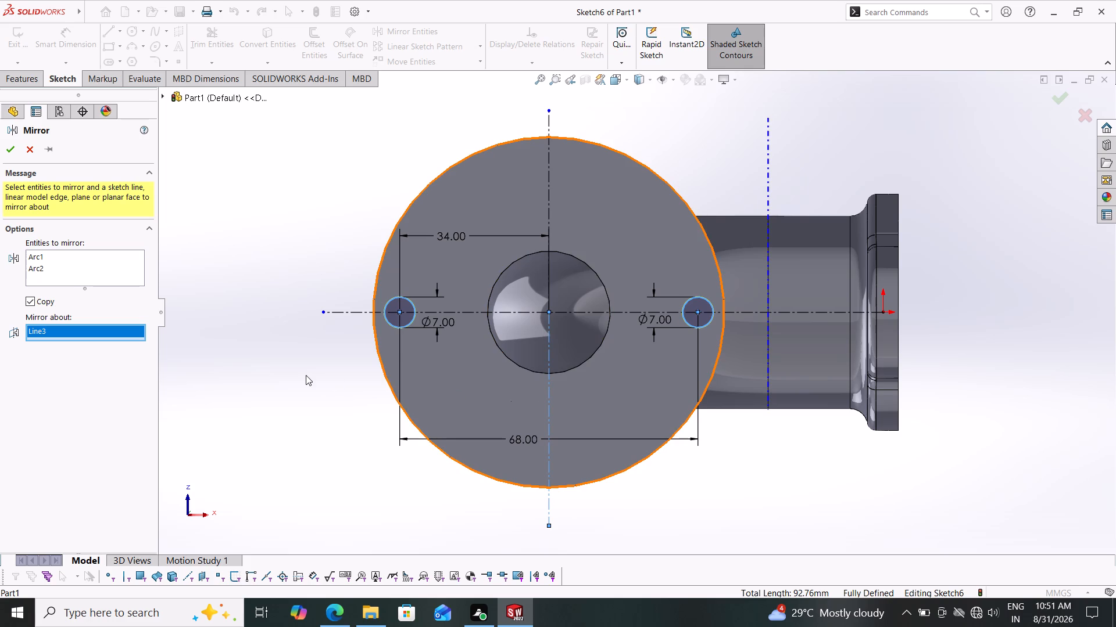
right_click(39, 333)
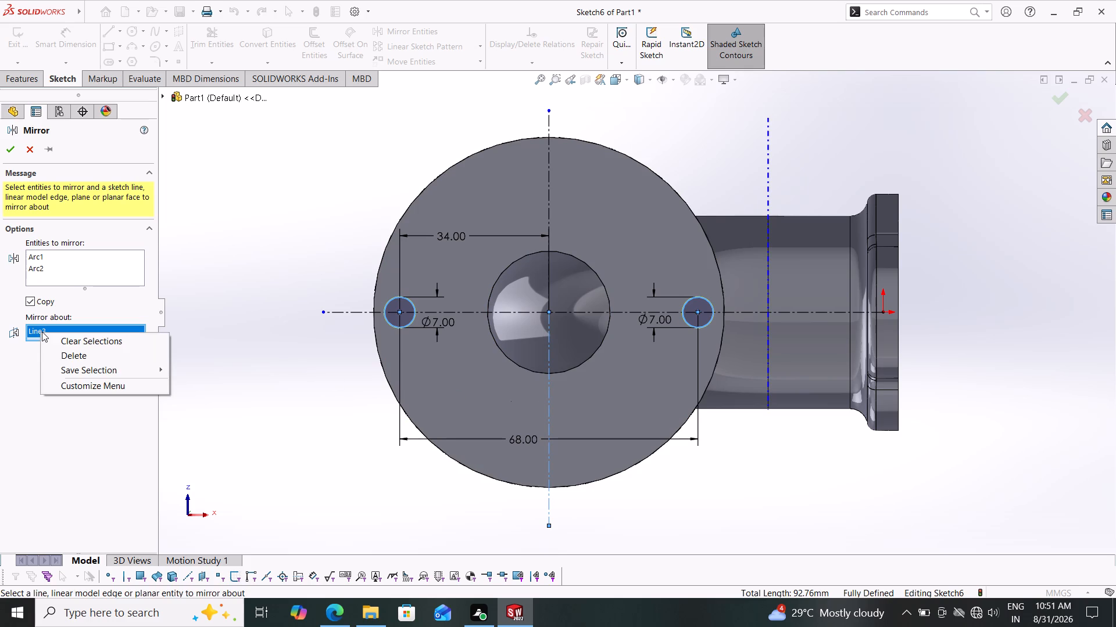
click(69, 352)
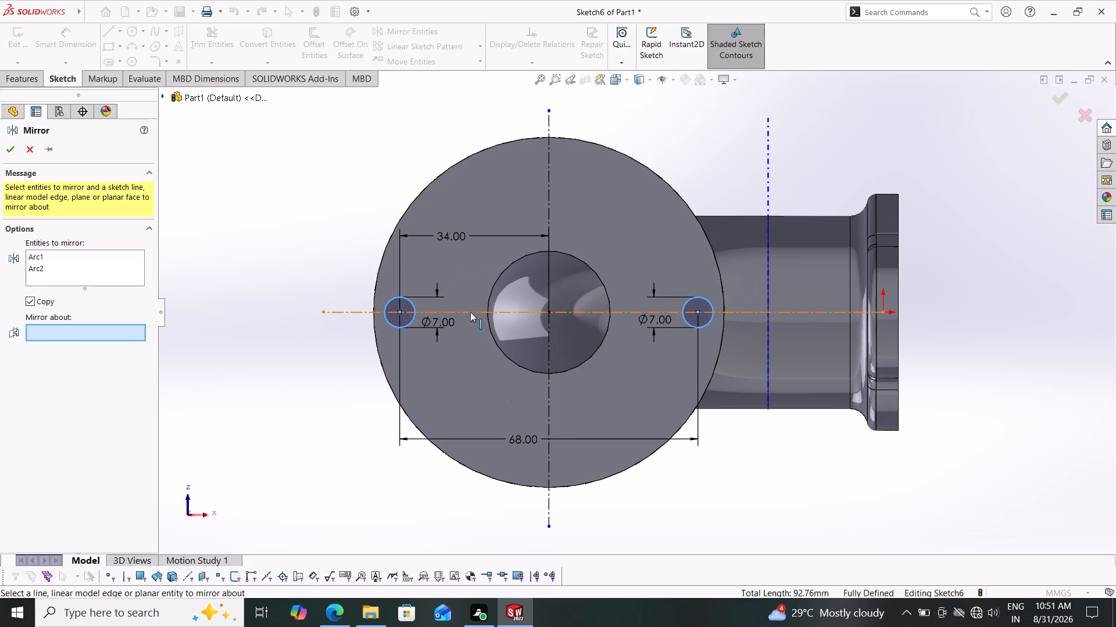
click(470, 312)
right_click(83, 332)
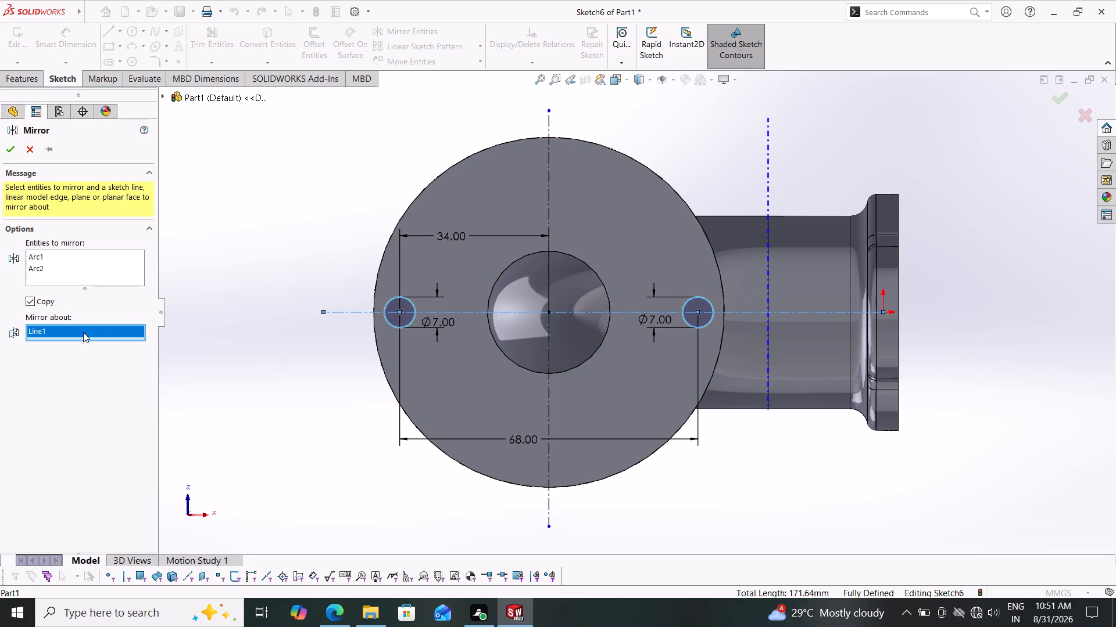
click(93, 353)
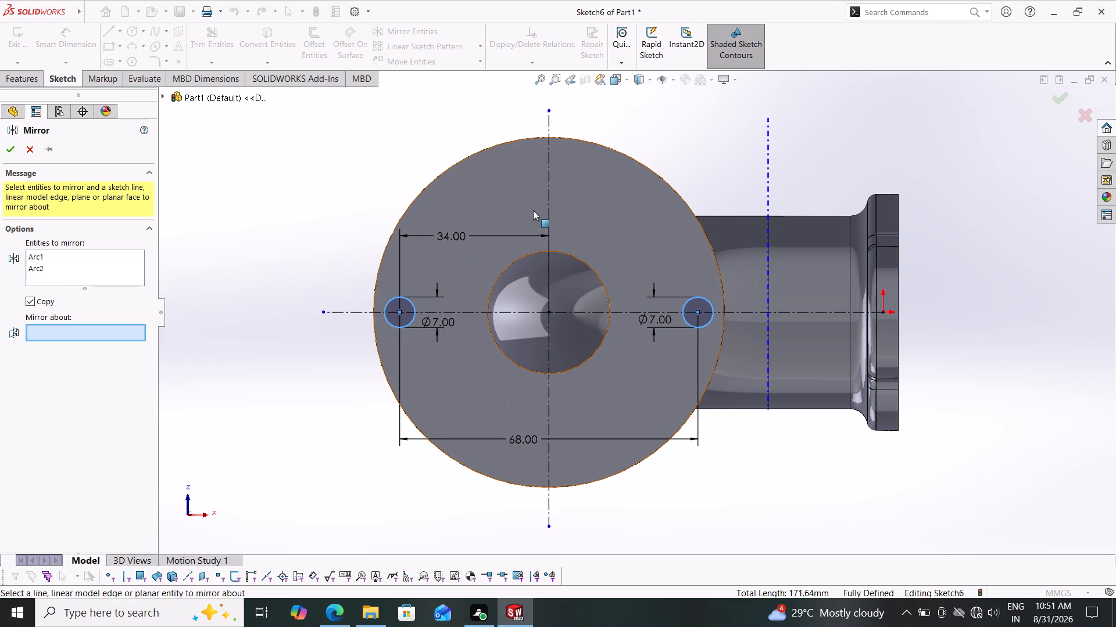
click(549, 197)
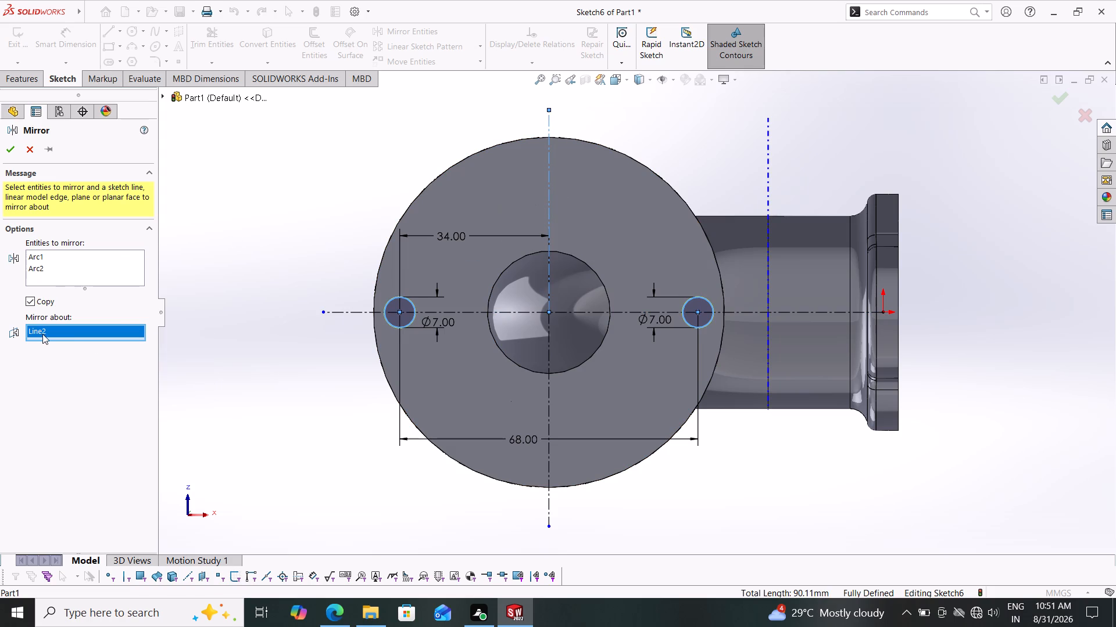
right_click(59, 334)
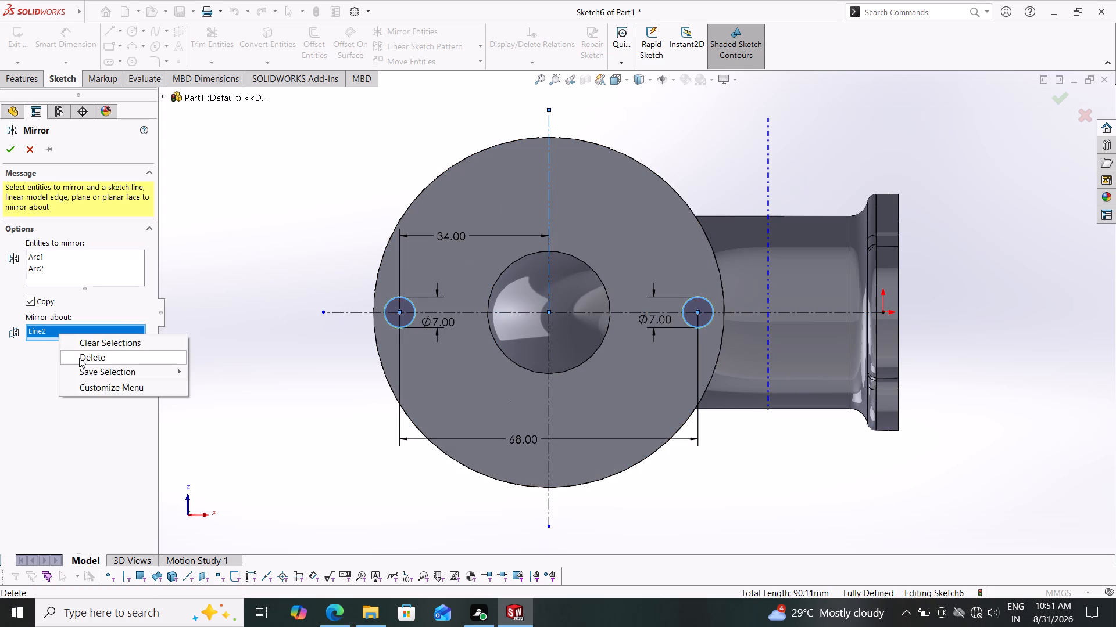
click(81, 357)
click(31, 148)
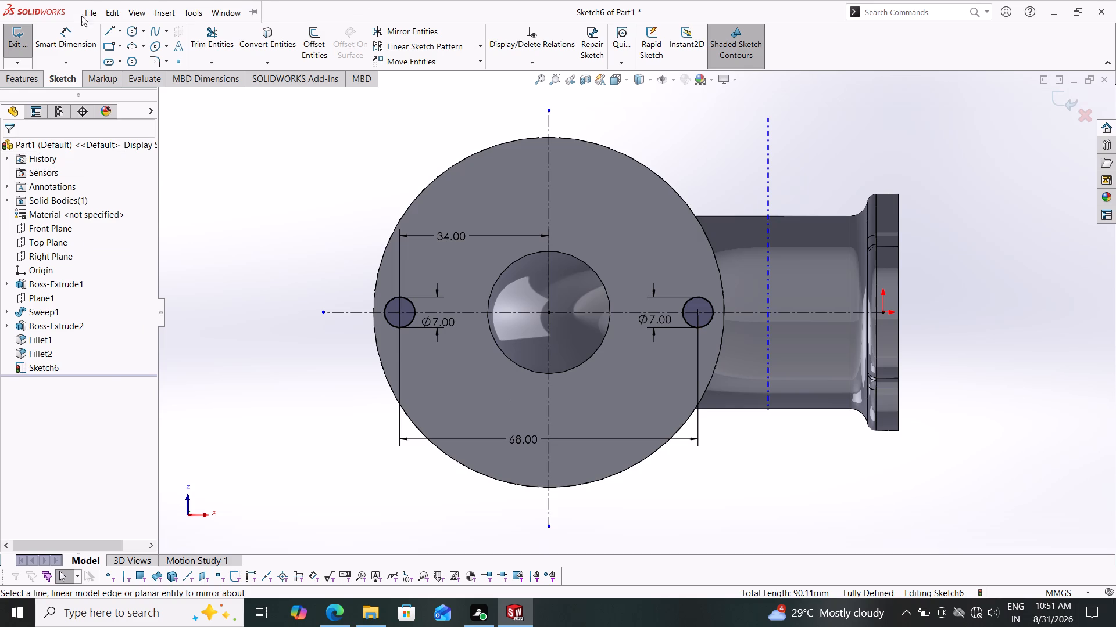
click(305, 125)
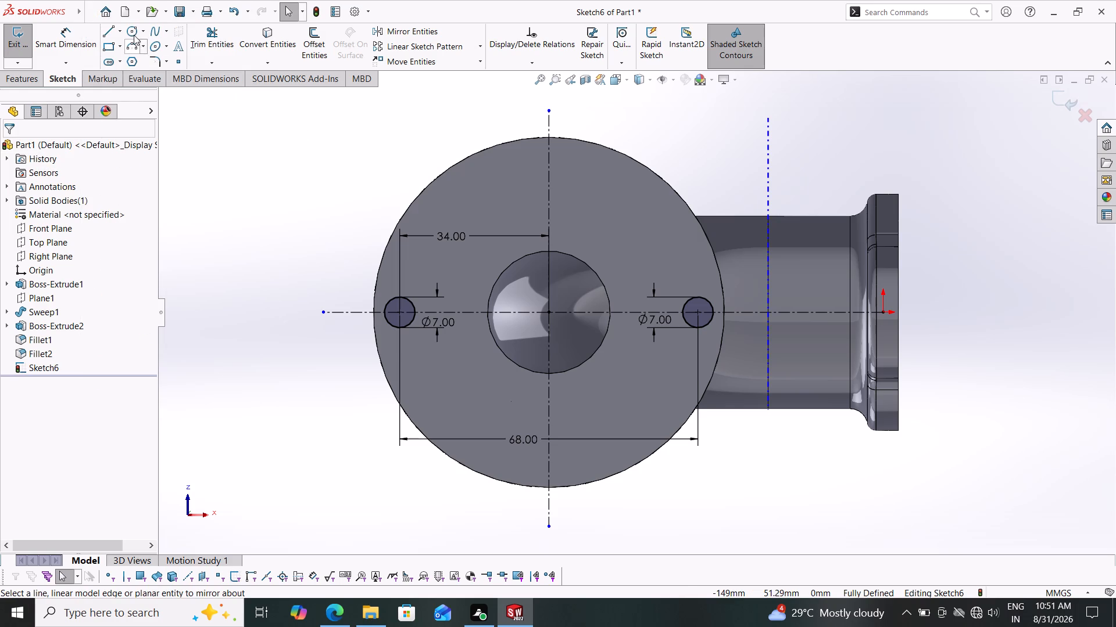
Sketch two circles on the flange's vertical centreline, radius about 5.2 mm above the bore and about 2.5 mm below it.
drag(134, 35, 134, 44)
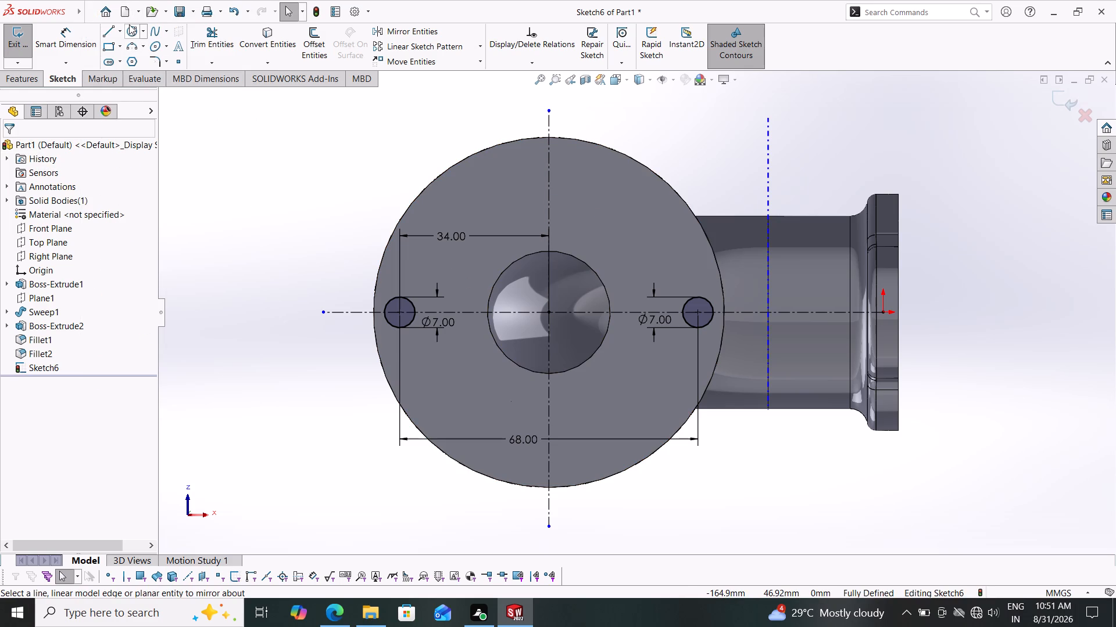
click(129, 29)
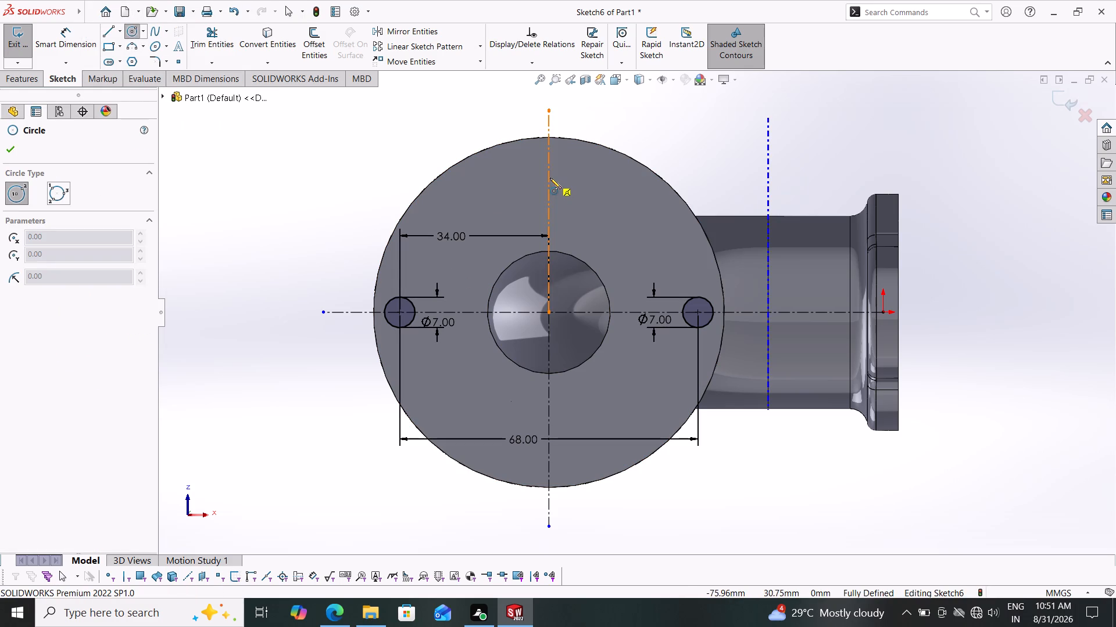
click(550, 178)
click(551, 200)
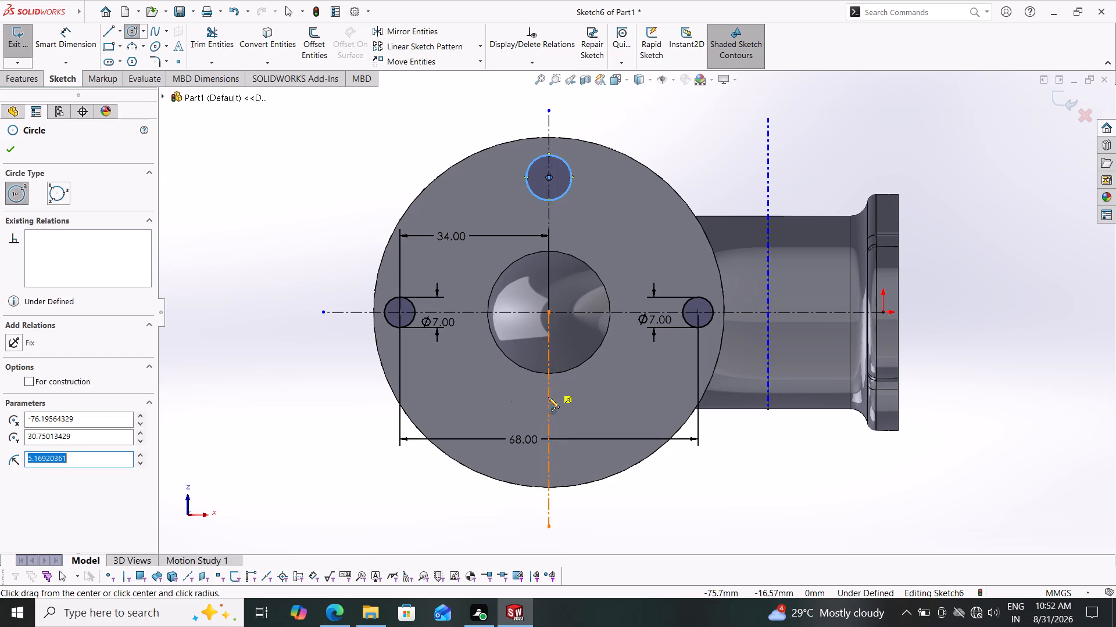
click(550, 426)
click(541, 434)
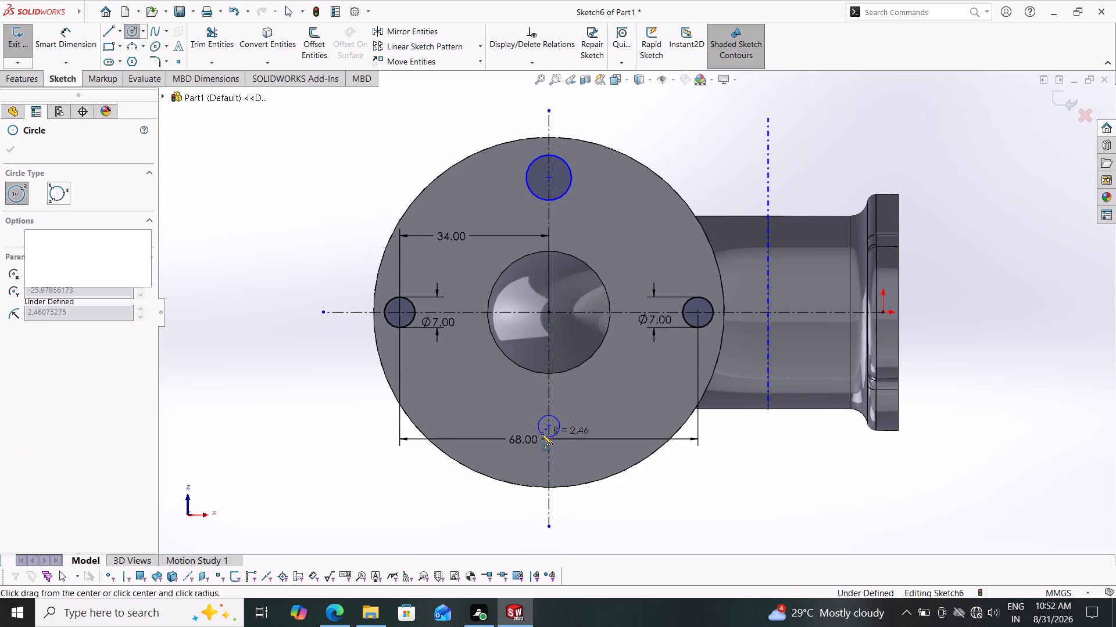
click(10, 147)
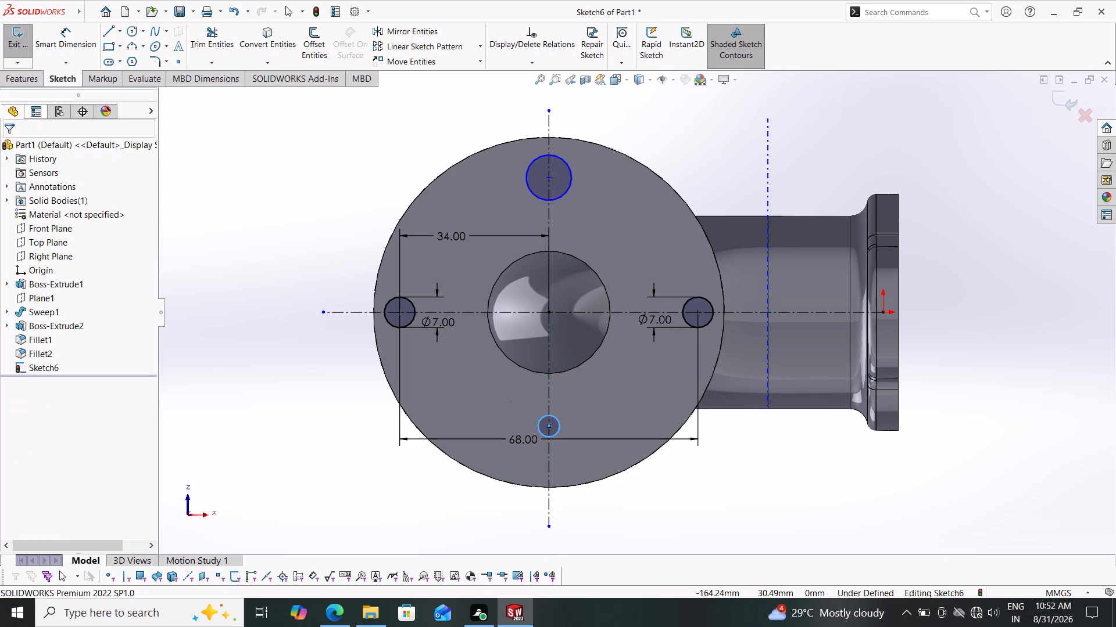
Dimension the diameters of the two circles above and below the bore and set each to 7 mm.
click(66, 30)
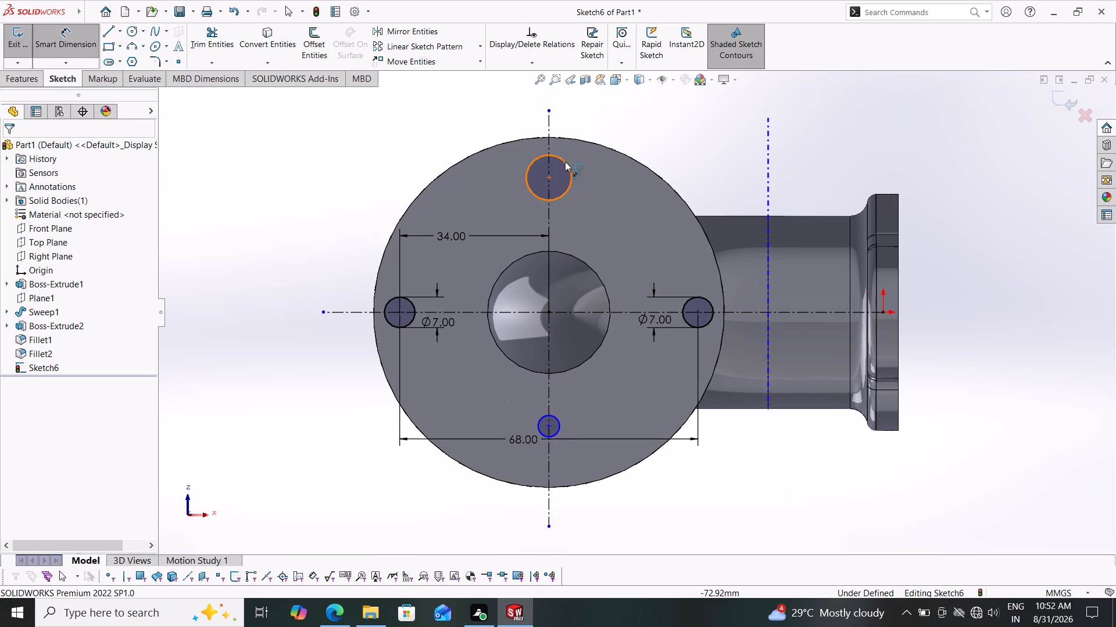
click(564, 164)
click(607, 168)
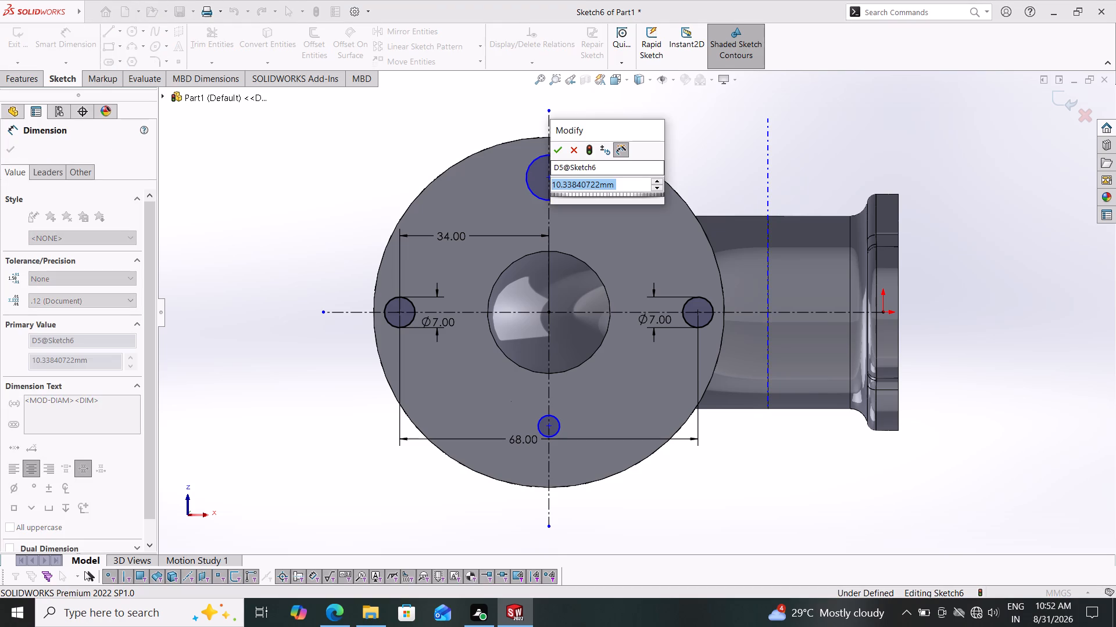
key(7)
key(Return)
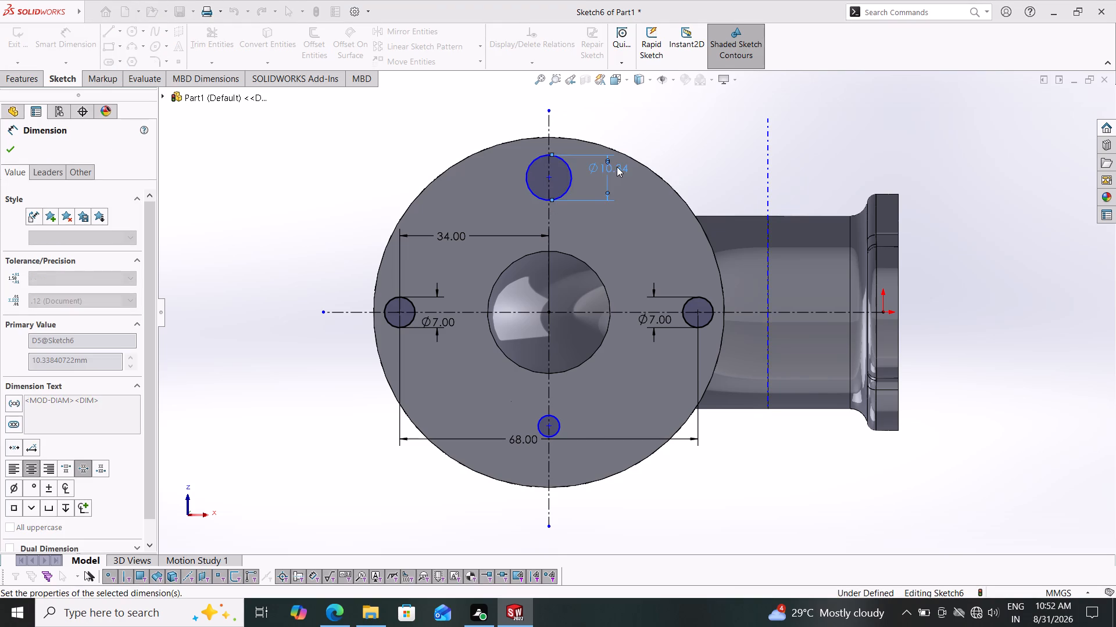
click(559, 421)
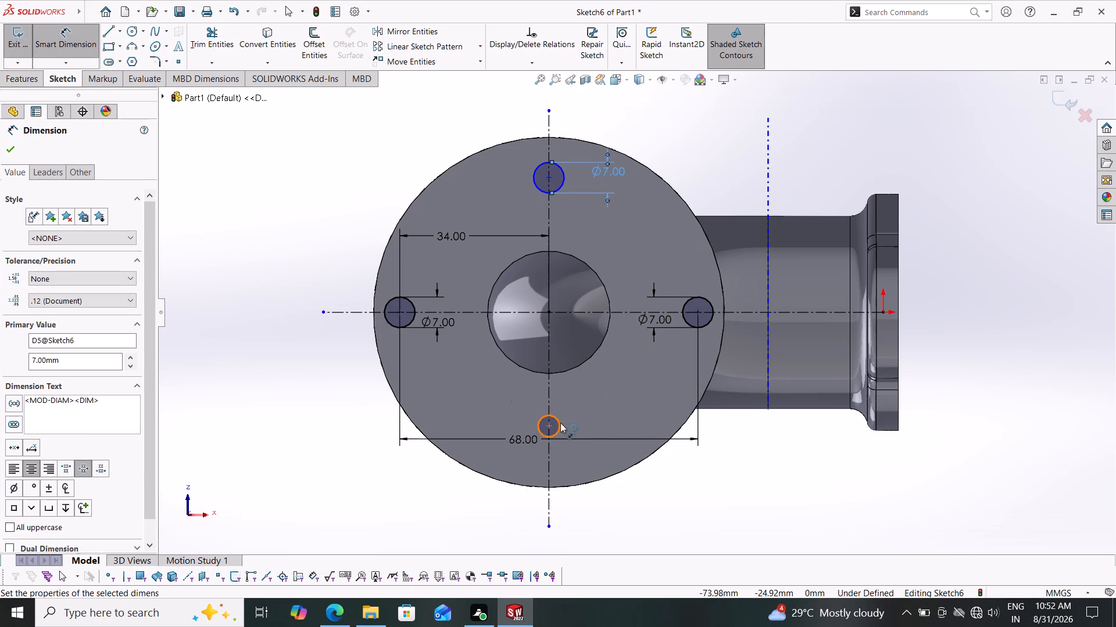
click(583, 421)
key(7)
key(Return)
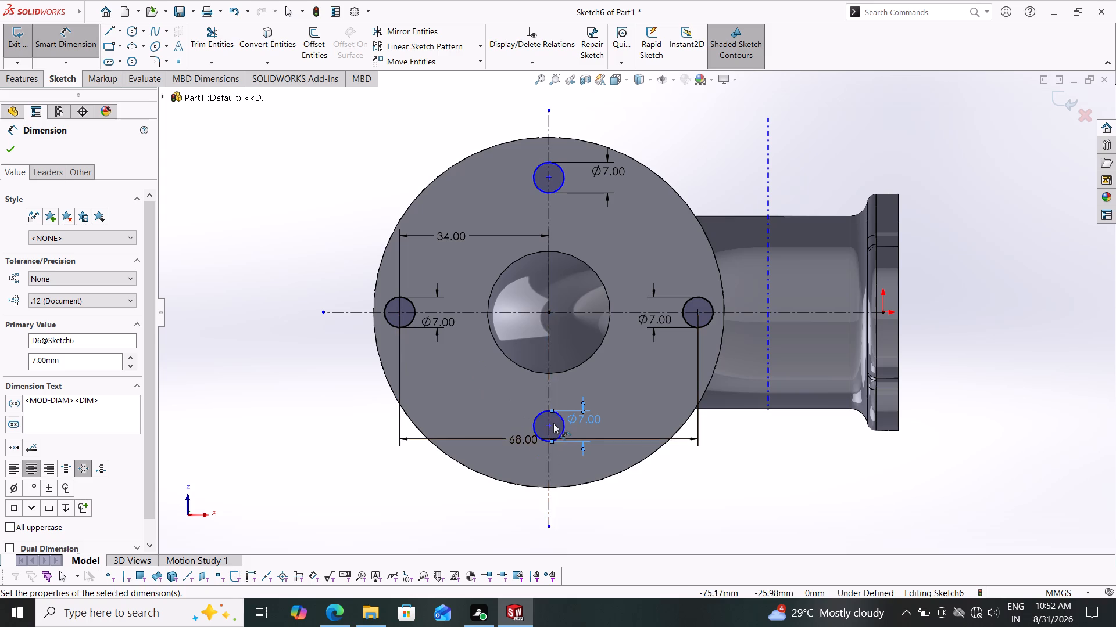
Dimension the vertical distance between the centres of the circles above and below the bore and set it to 68 mm.
click(549, 424)
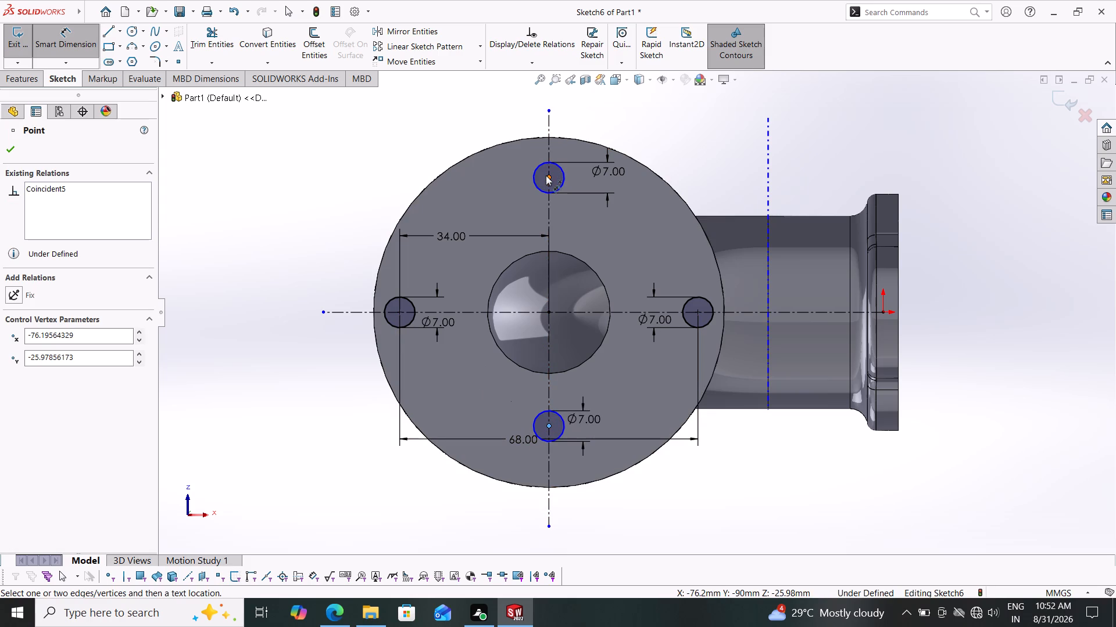
click(548, 175)
click(284, 309)
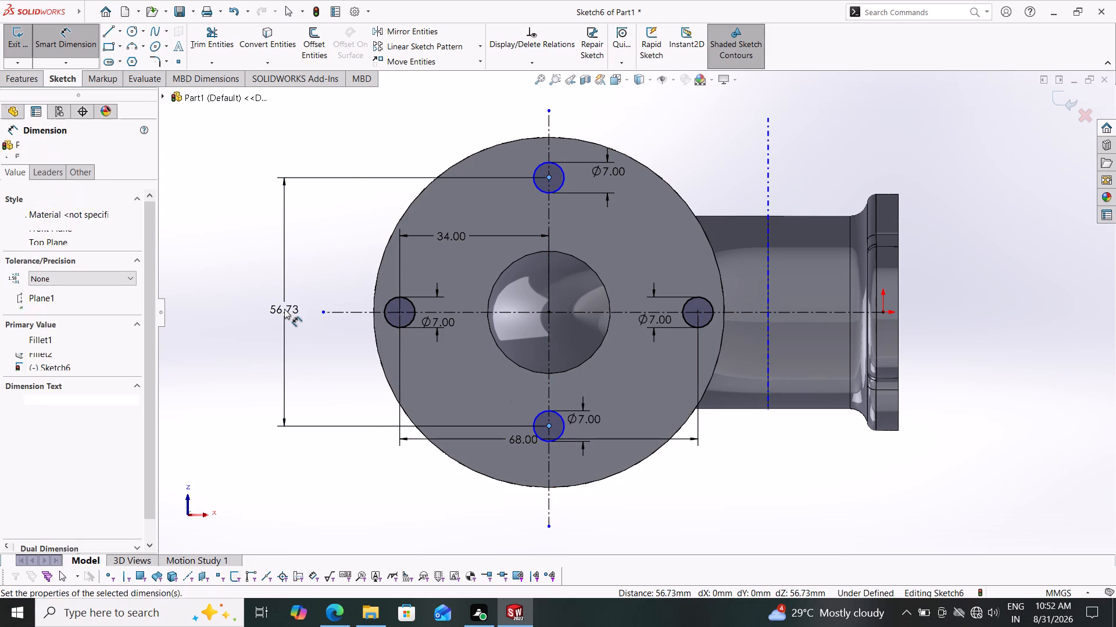
text(68)
key(Return)
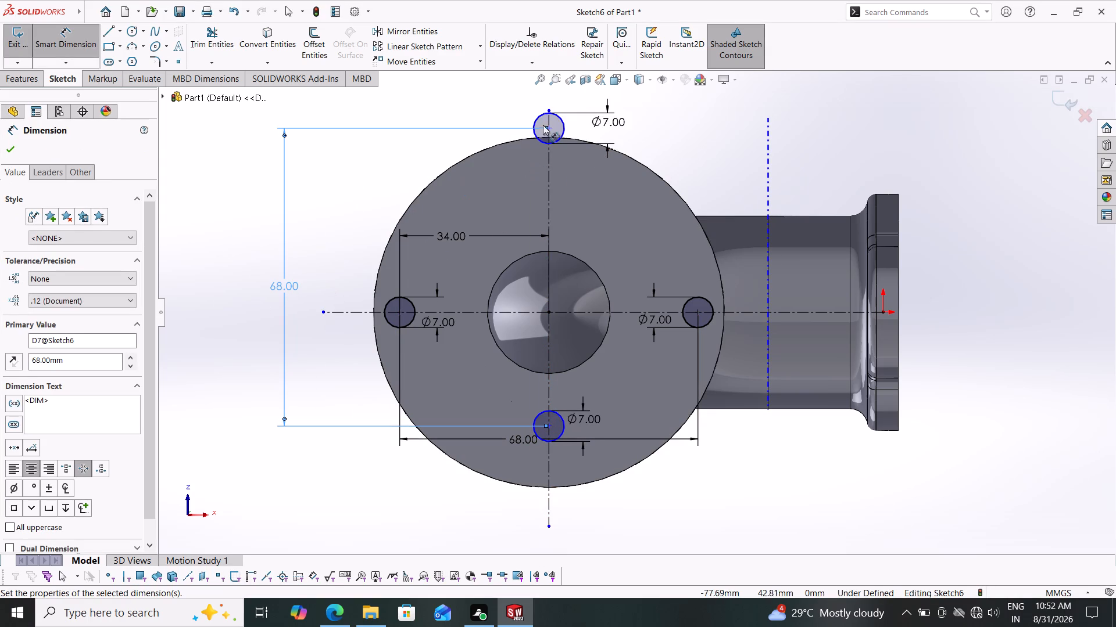
Dimension the distance from the upper circle's centre to the flange centre and set it to 34 mm.
click(550, 127)
click(551, 311)
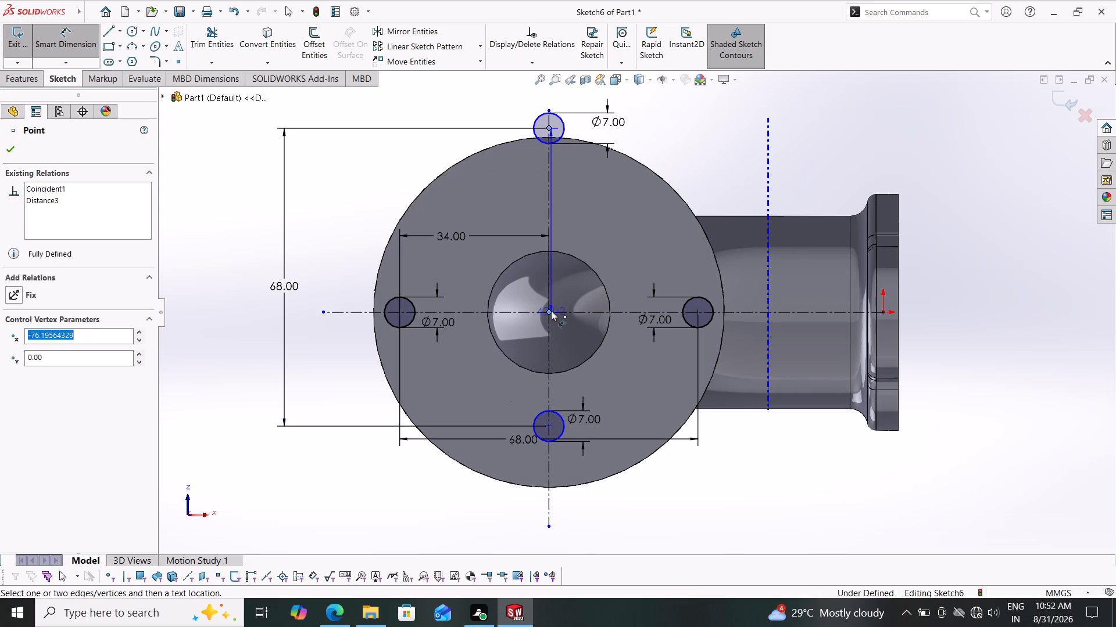
click(598, 241)
text(34)
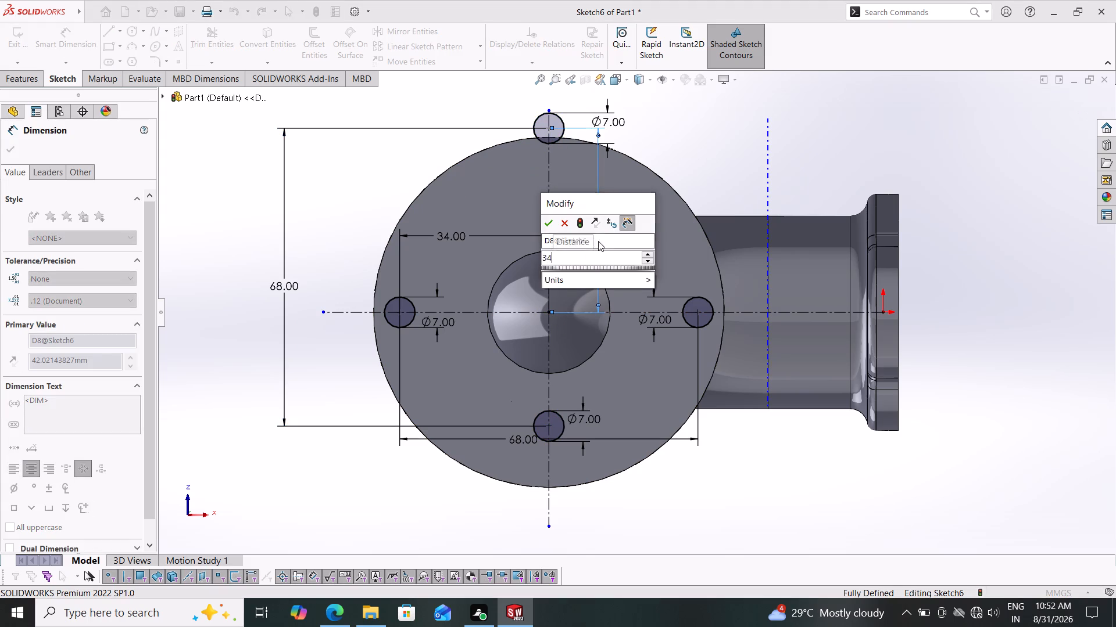
key(Return)
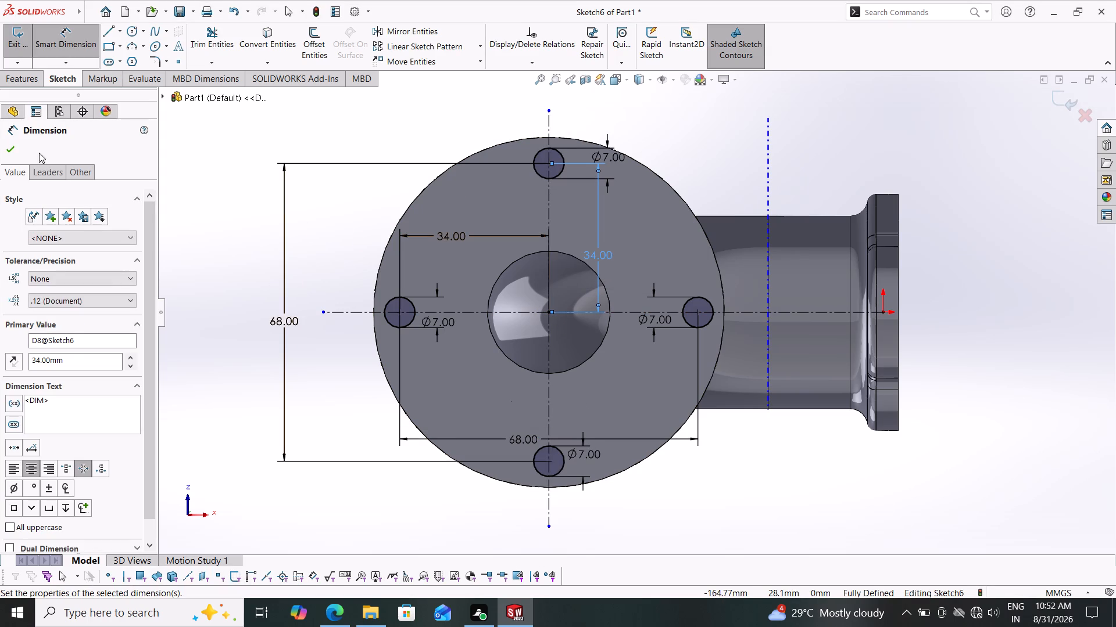
click(0, 153)
click(8, 153)
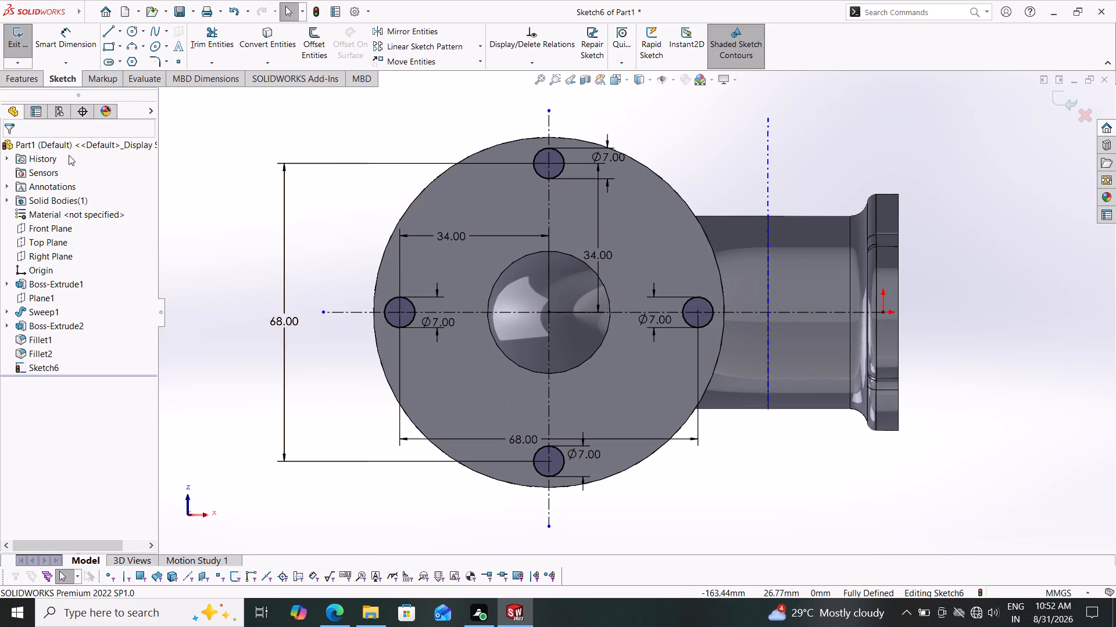
Cut the four bolt-hole circles through the round flange with a blind Extruded Cut 10 mm deep.
click(1, 75)
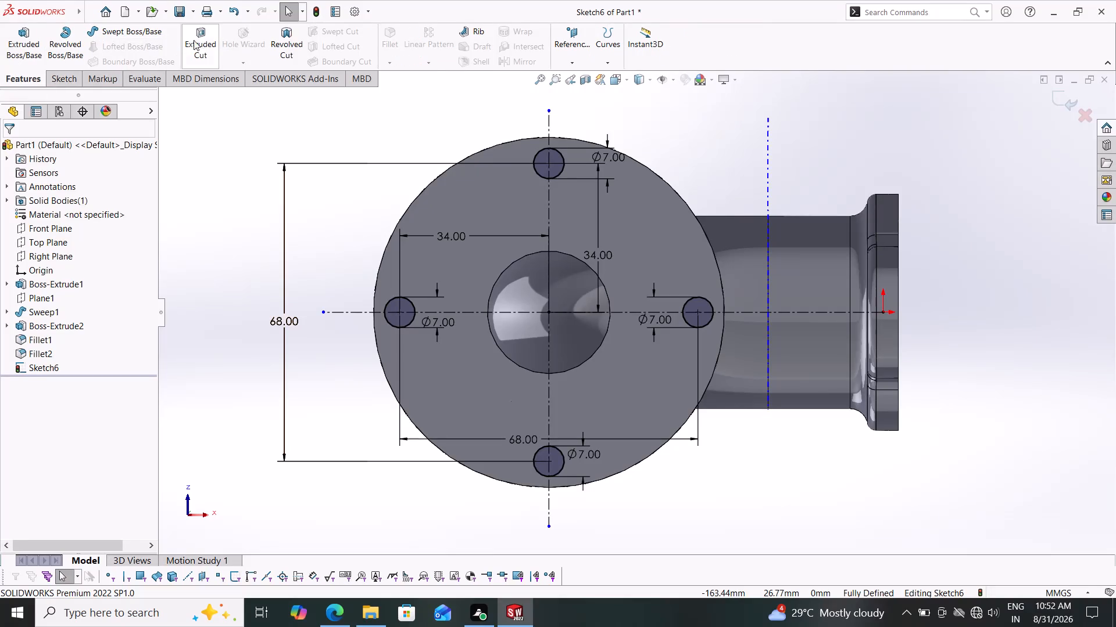
click(201, 42)
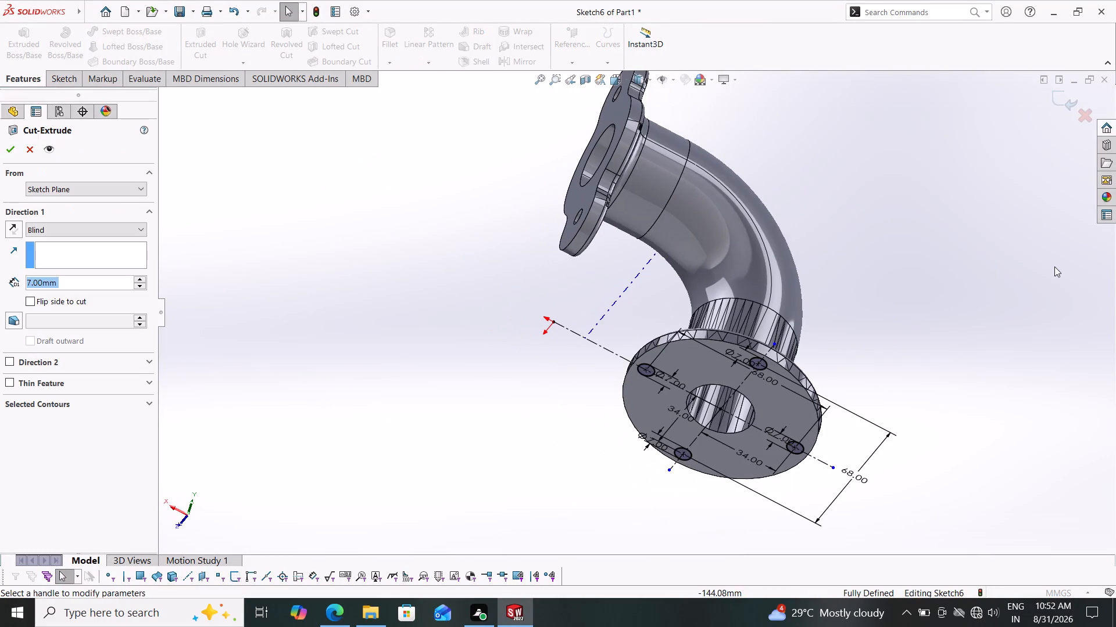
middle_drag(981, 264, 862, 333)
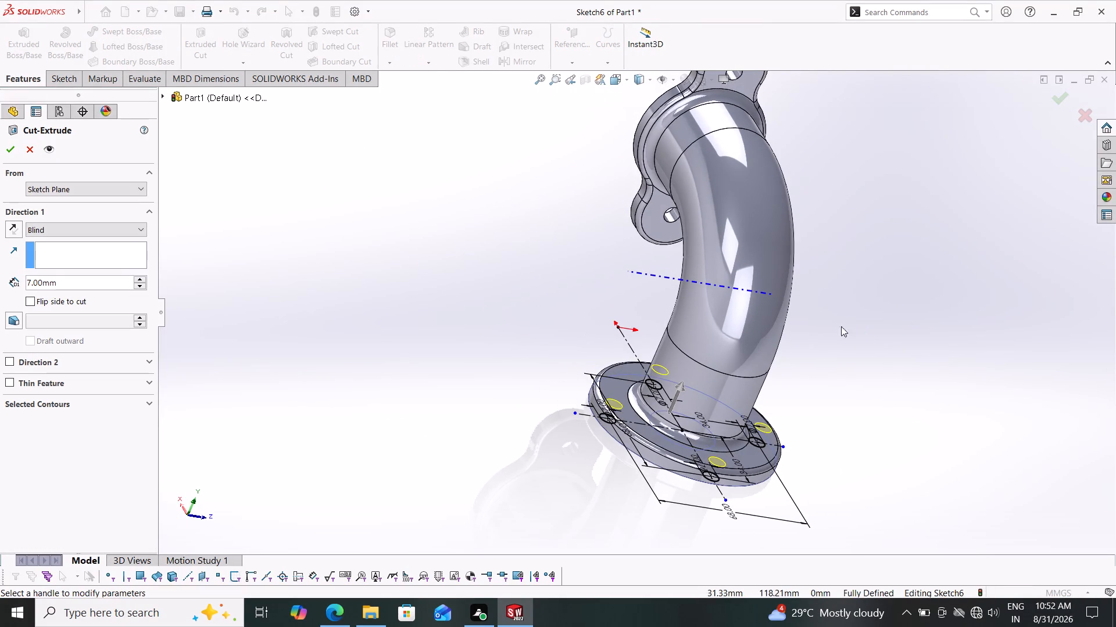
click(109, 222)
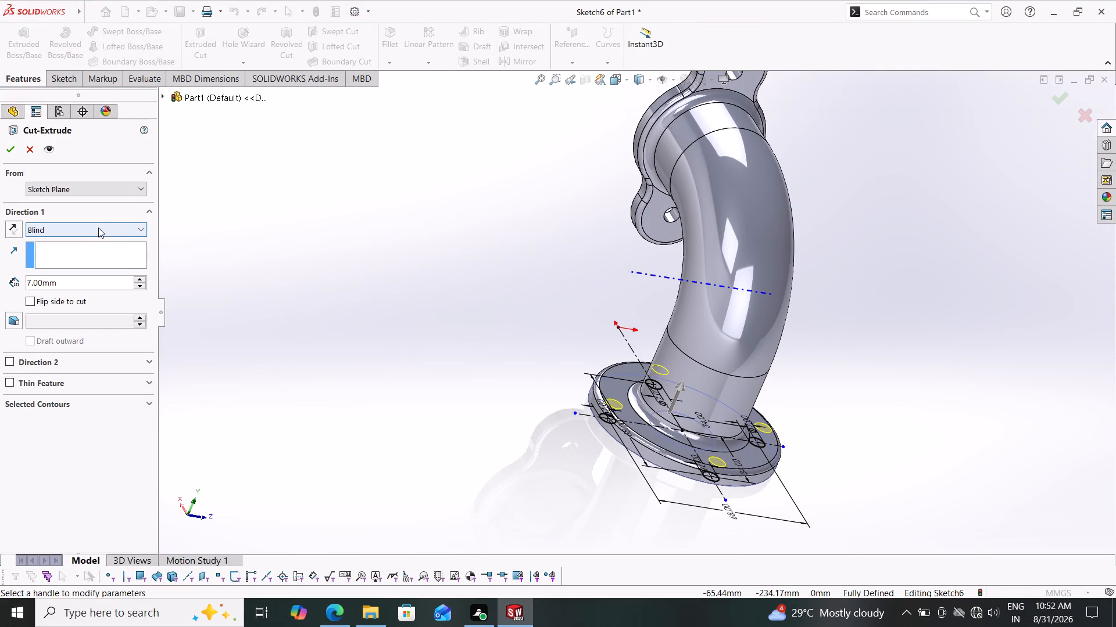
click(101, 226)
click(76, 257)
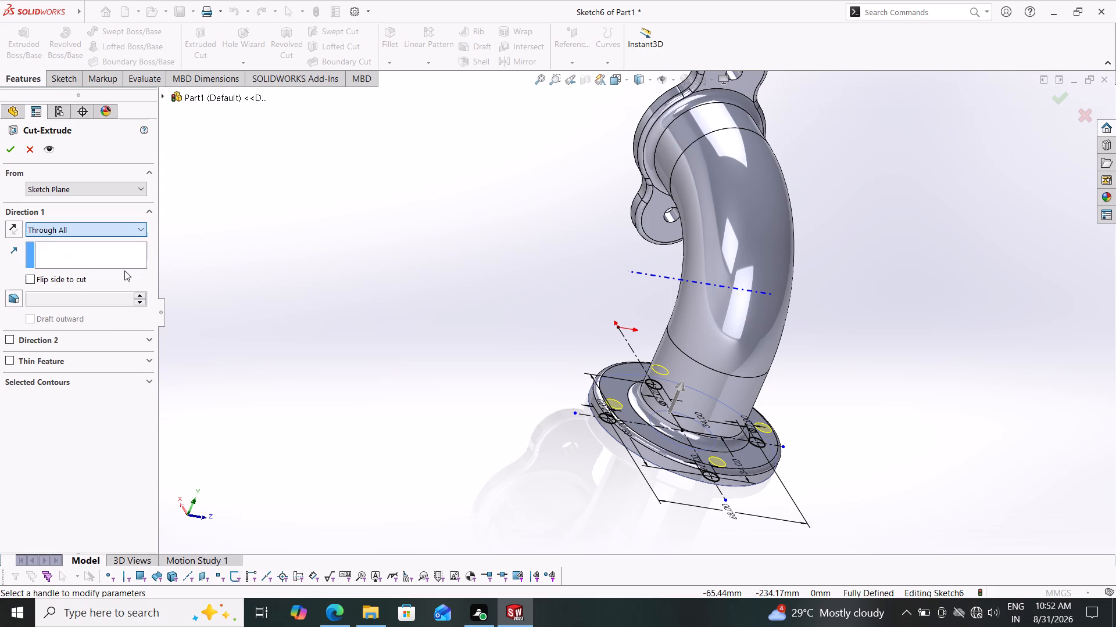
middle_drag(352, 322, 367, 326)
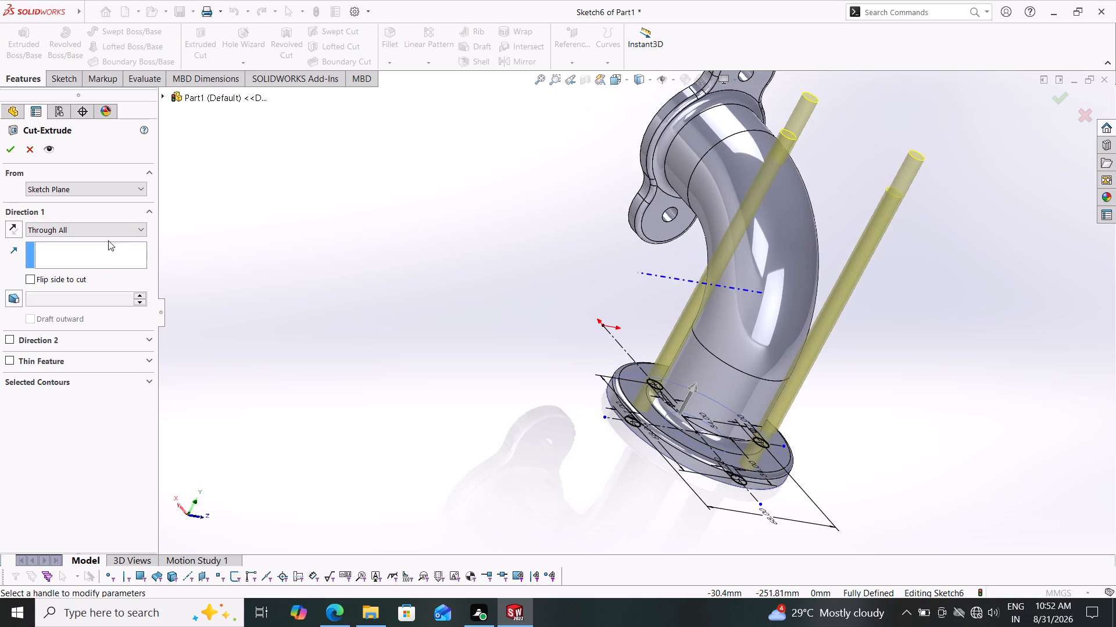
click(115, 233)
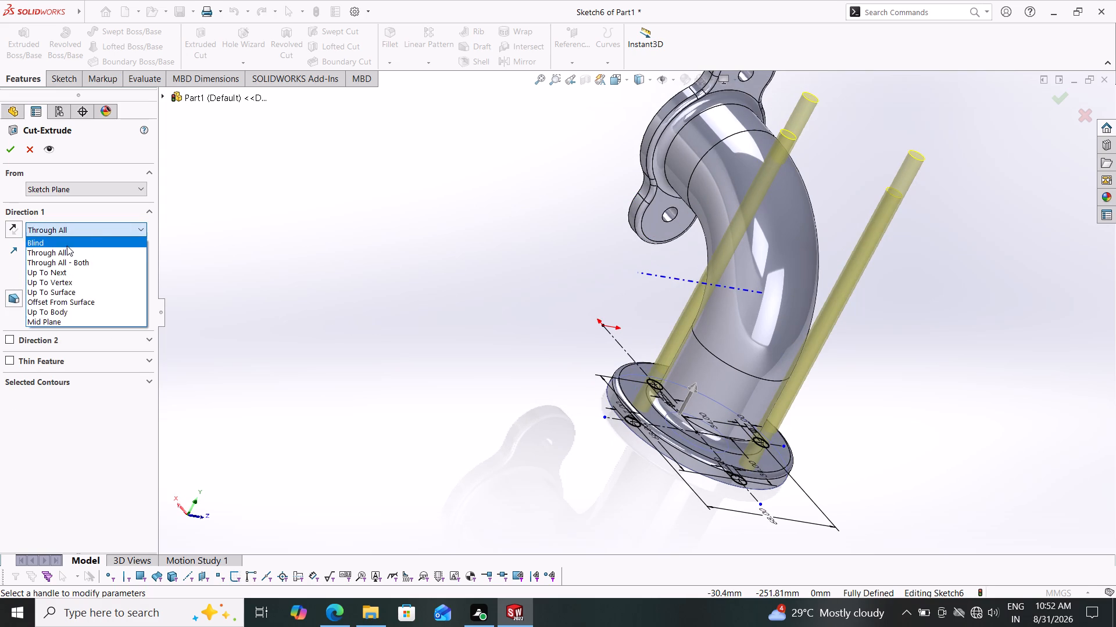
click(67, 246)
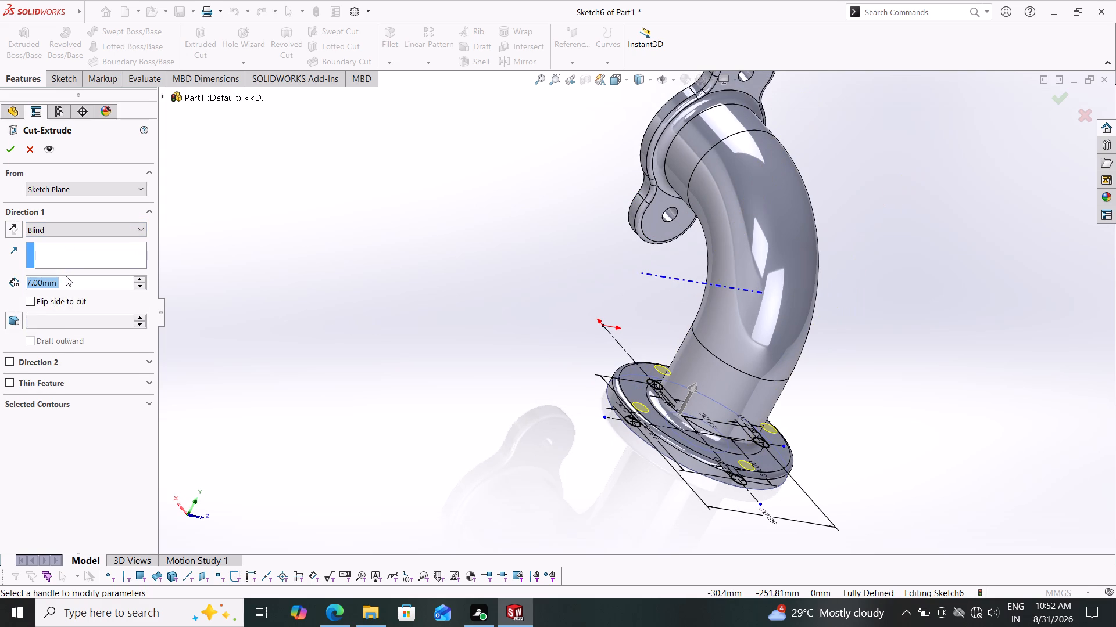
text(10)
key(Return)
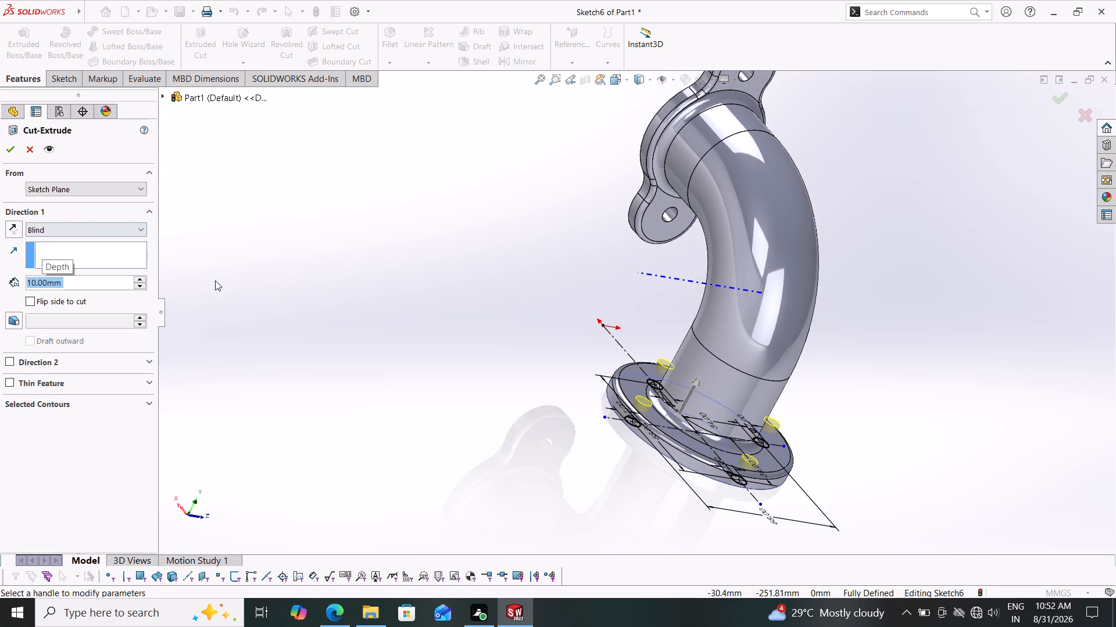
middle_drag(321, 296, 324, 358)
scroll(331, 303, up, 1)
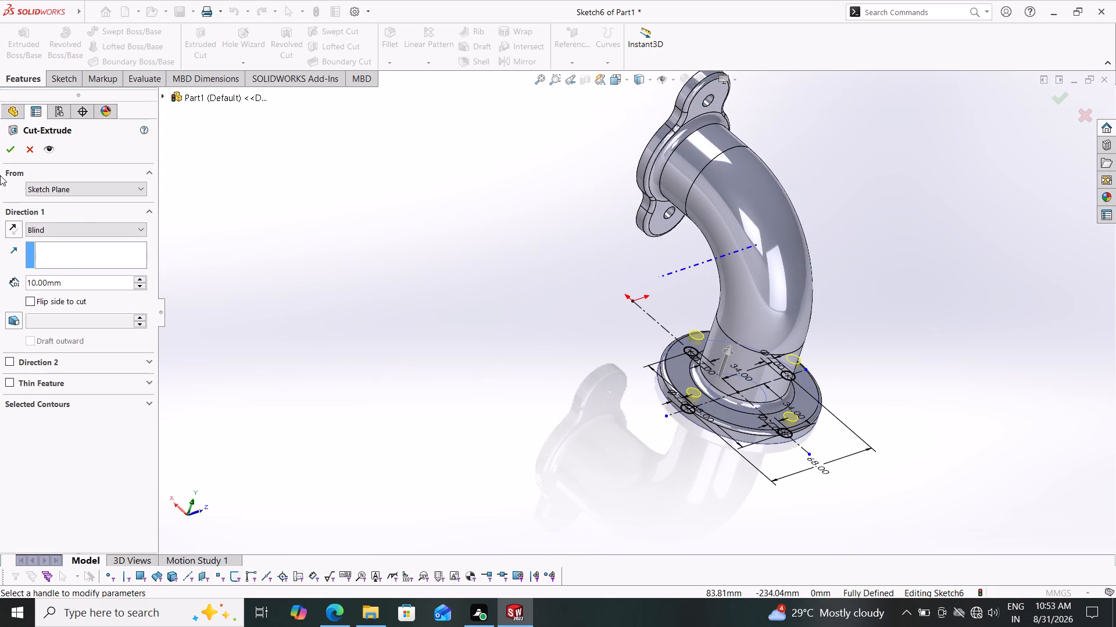
click(11, 151)
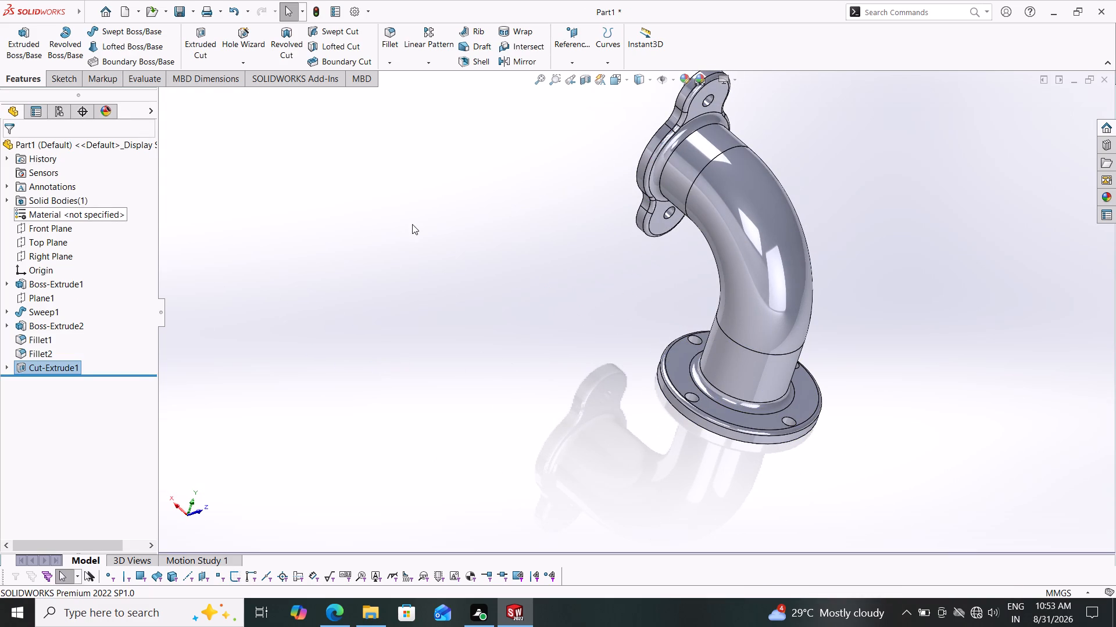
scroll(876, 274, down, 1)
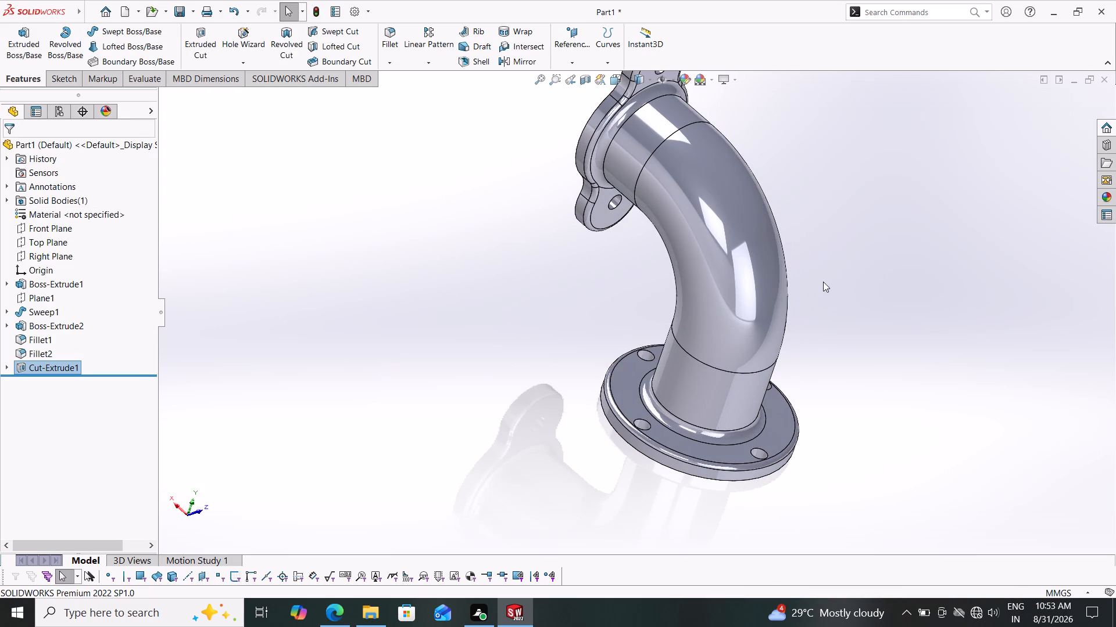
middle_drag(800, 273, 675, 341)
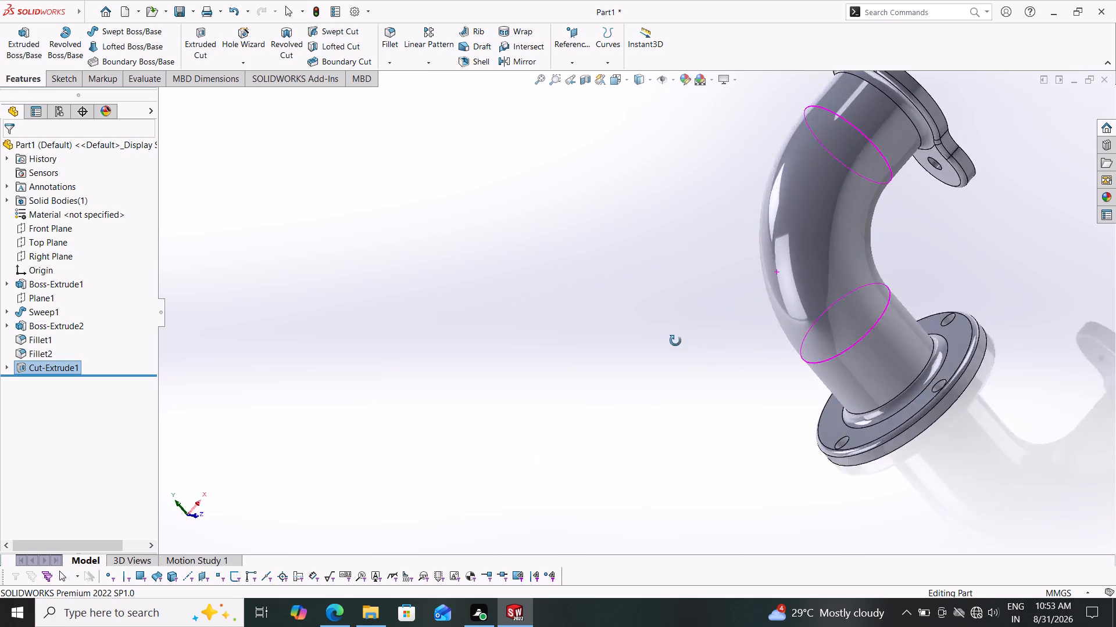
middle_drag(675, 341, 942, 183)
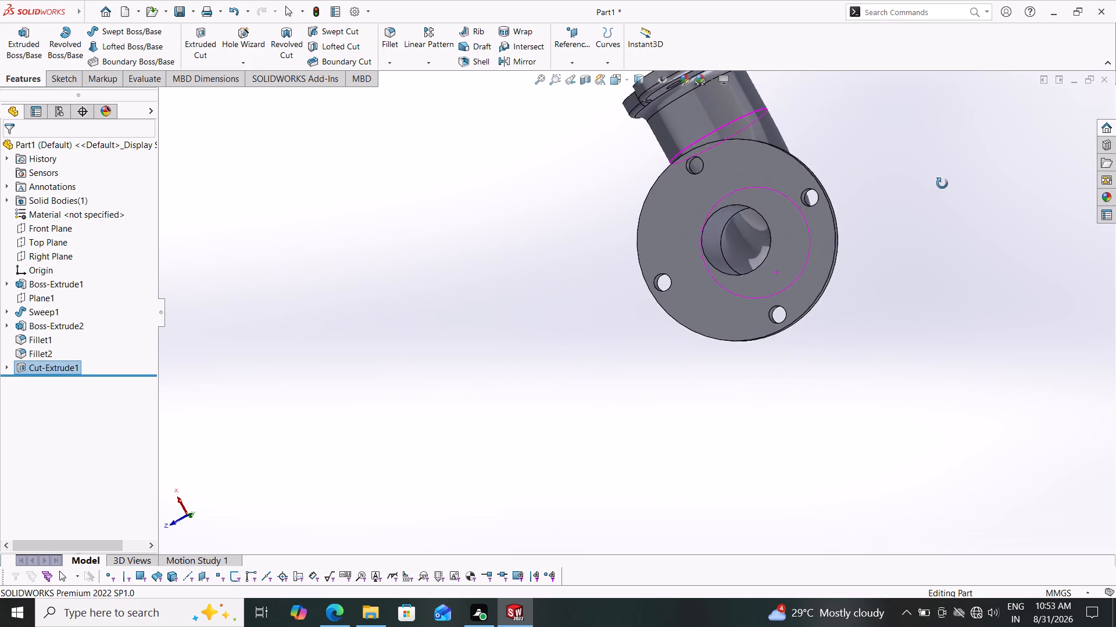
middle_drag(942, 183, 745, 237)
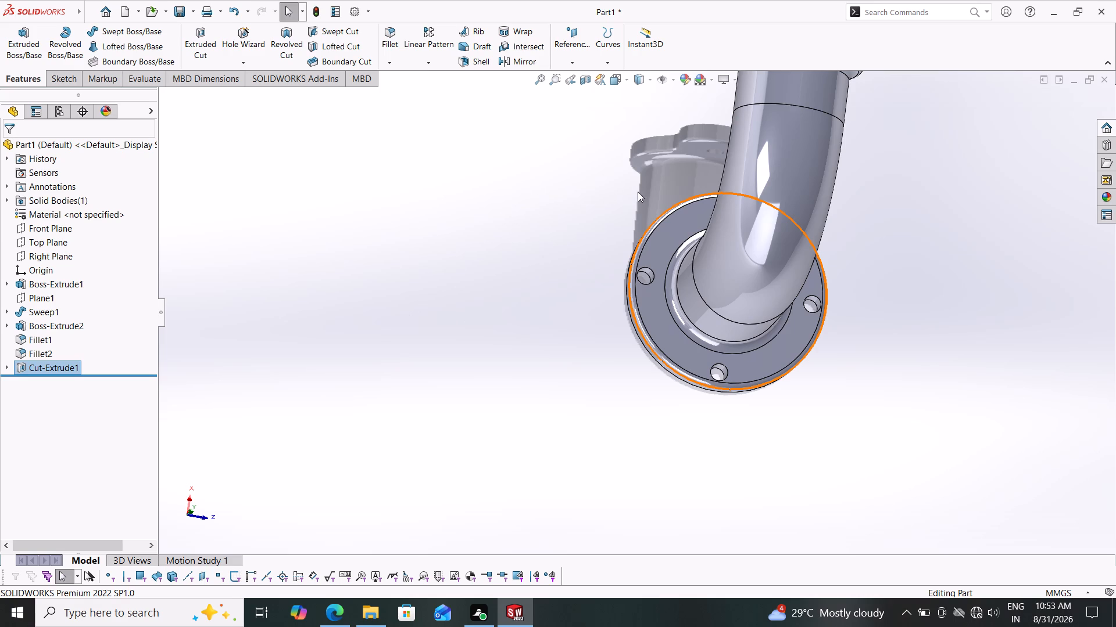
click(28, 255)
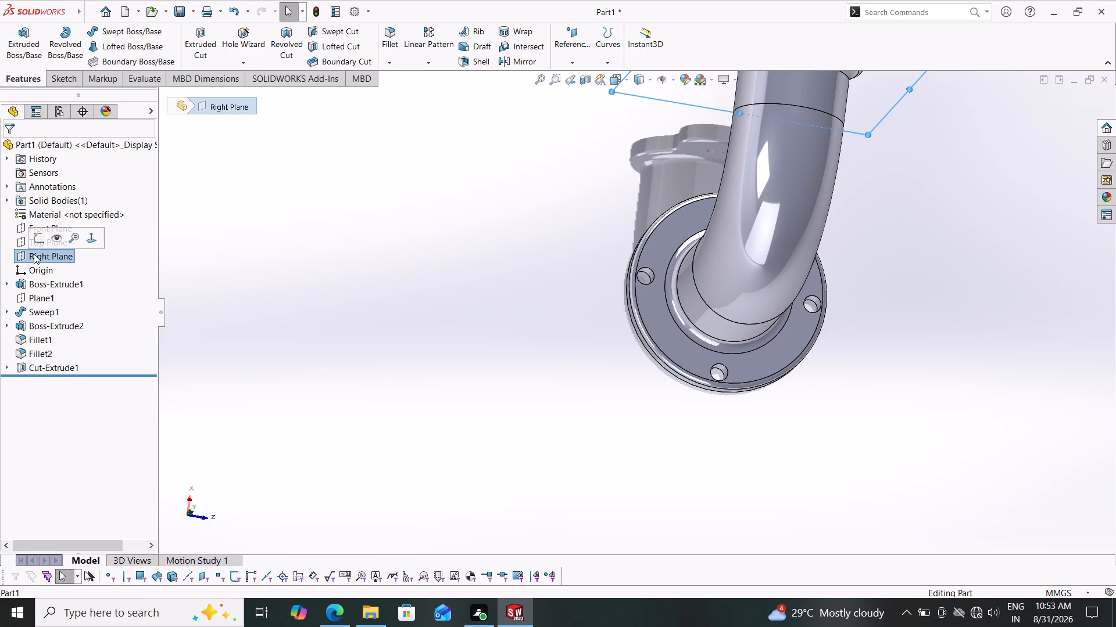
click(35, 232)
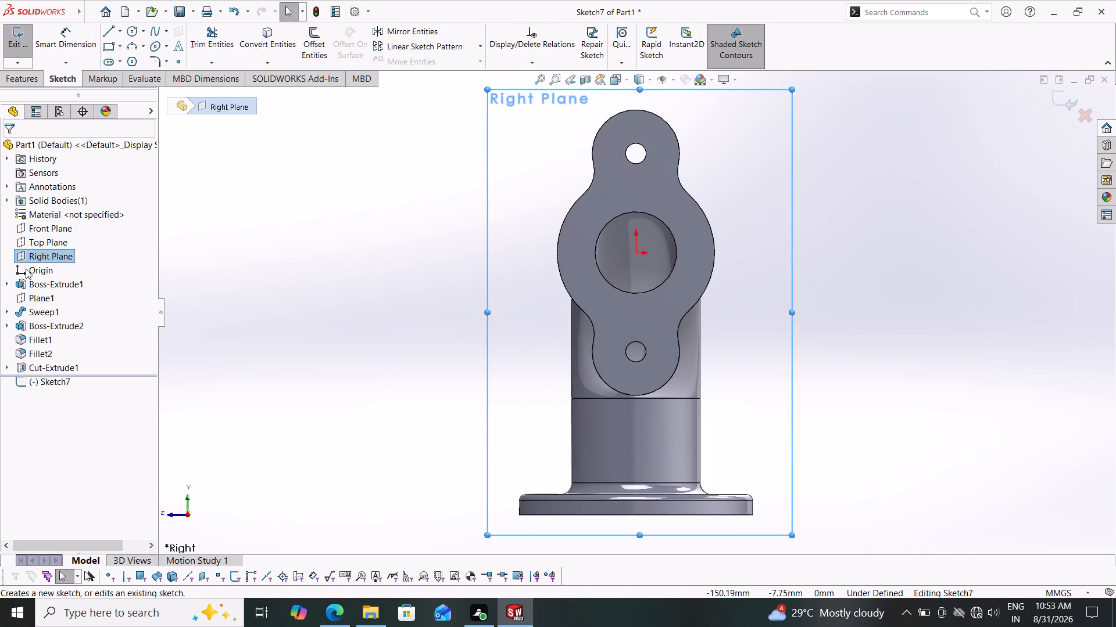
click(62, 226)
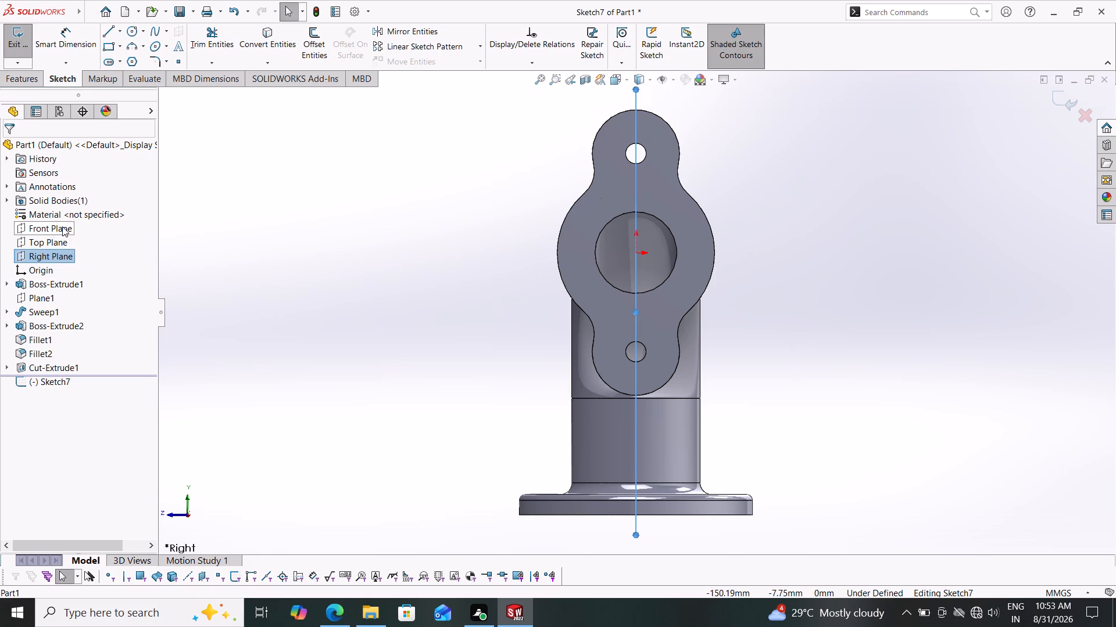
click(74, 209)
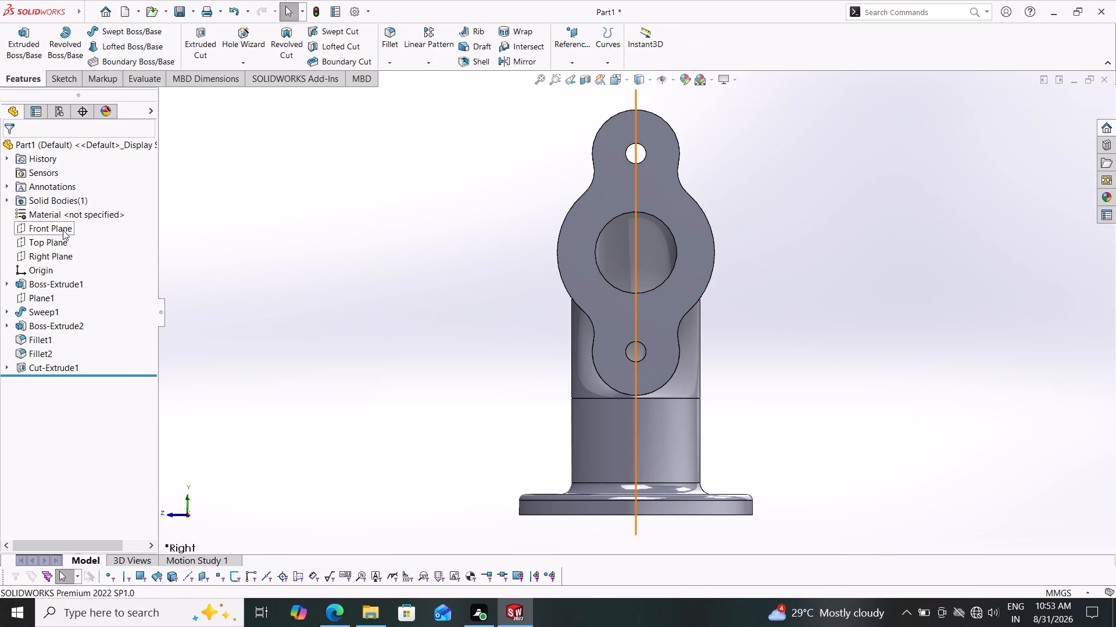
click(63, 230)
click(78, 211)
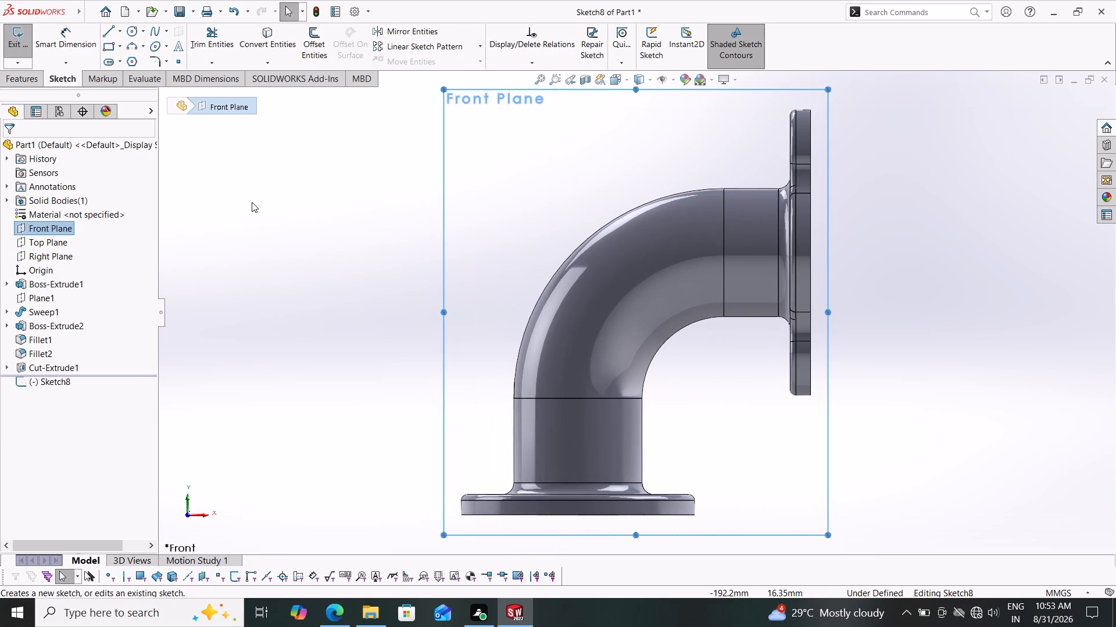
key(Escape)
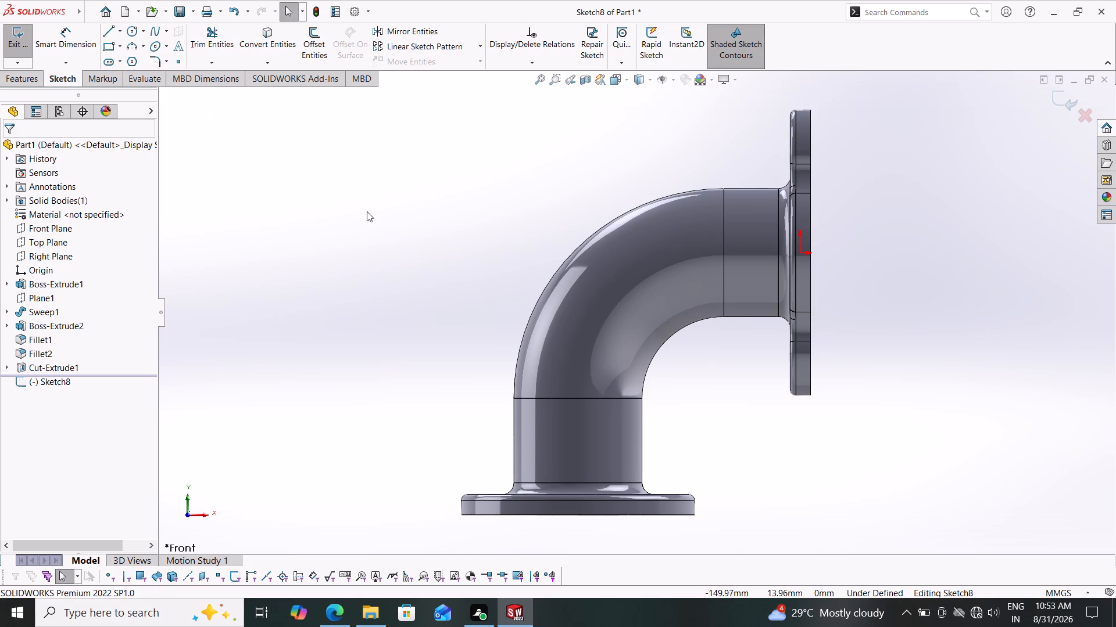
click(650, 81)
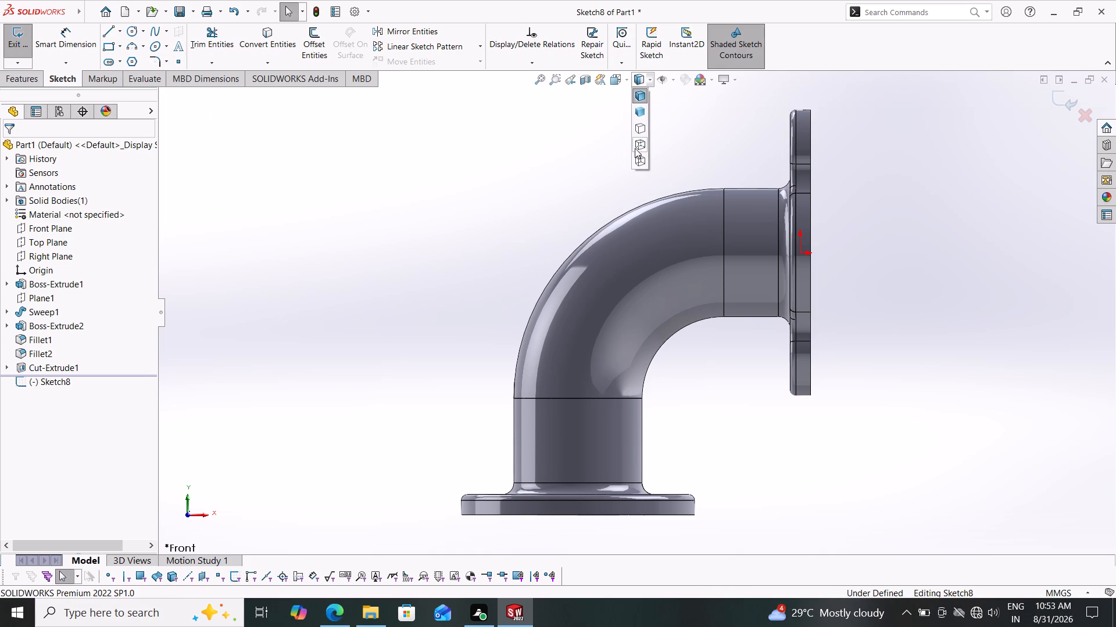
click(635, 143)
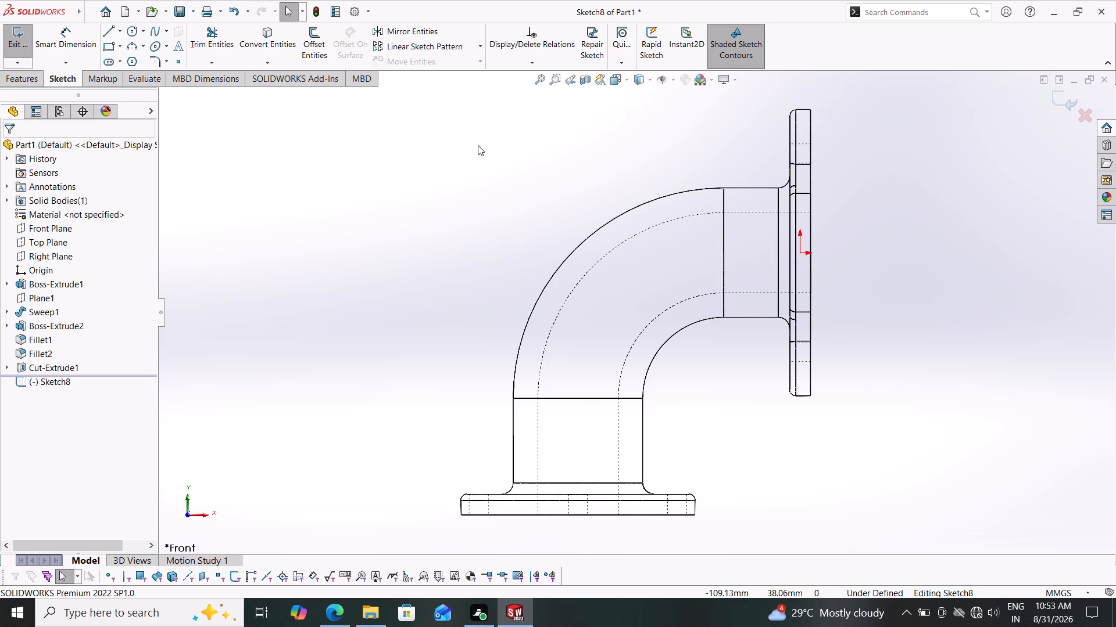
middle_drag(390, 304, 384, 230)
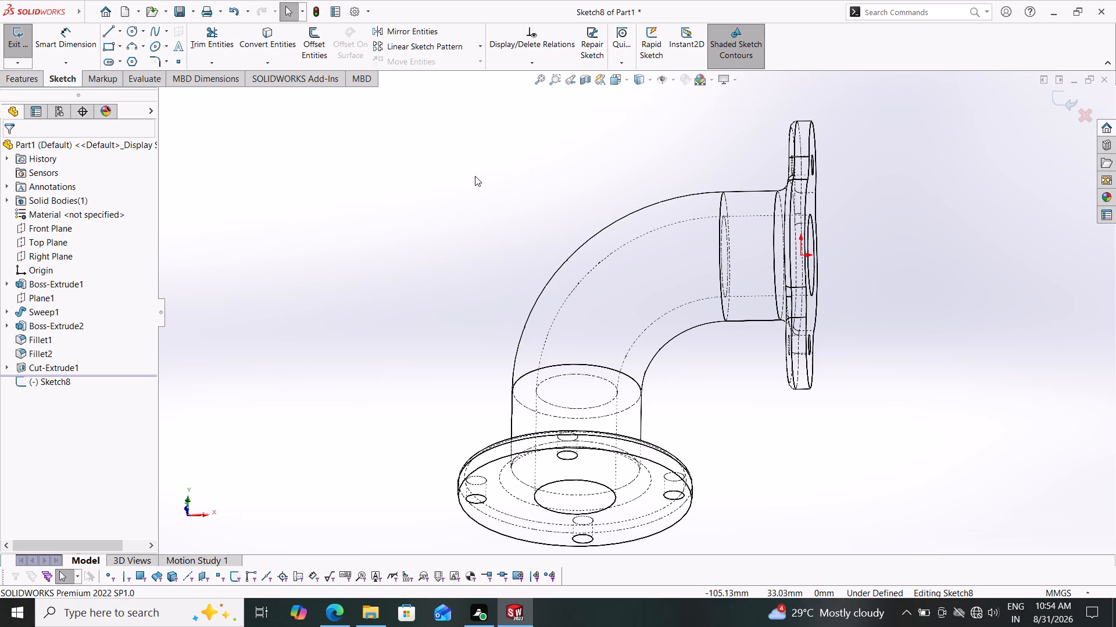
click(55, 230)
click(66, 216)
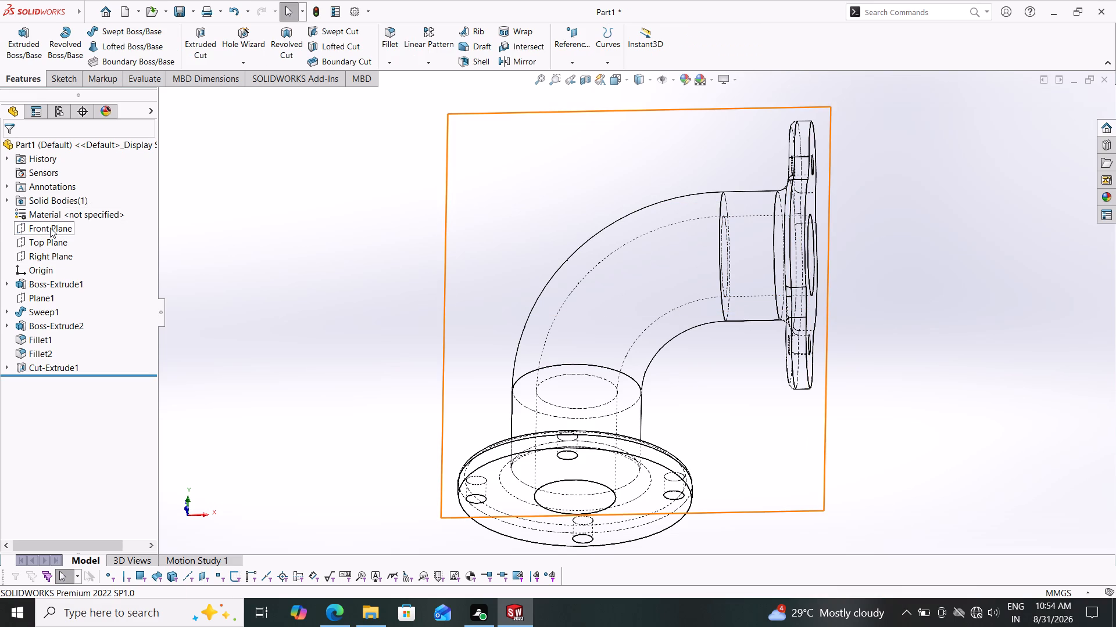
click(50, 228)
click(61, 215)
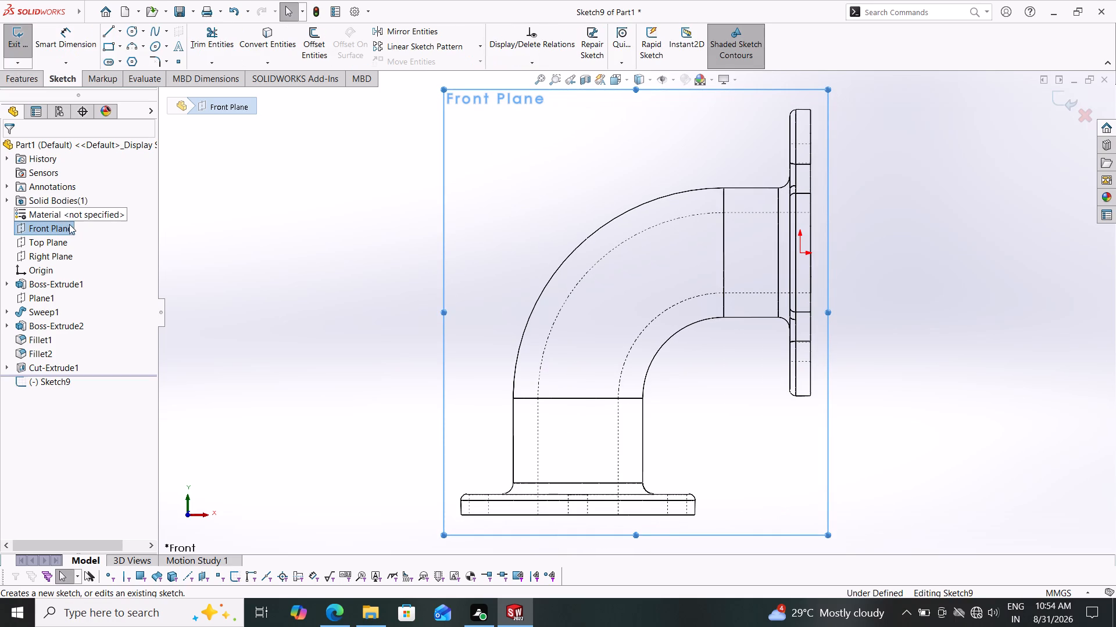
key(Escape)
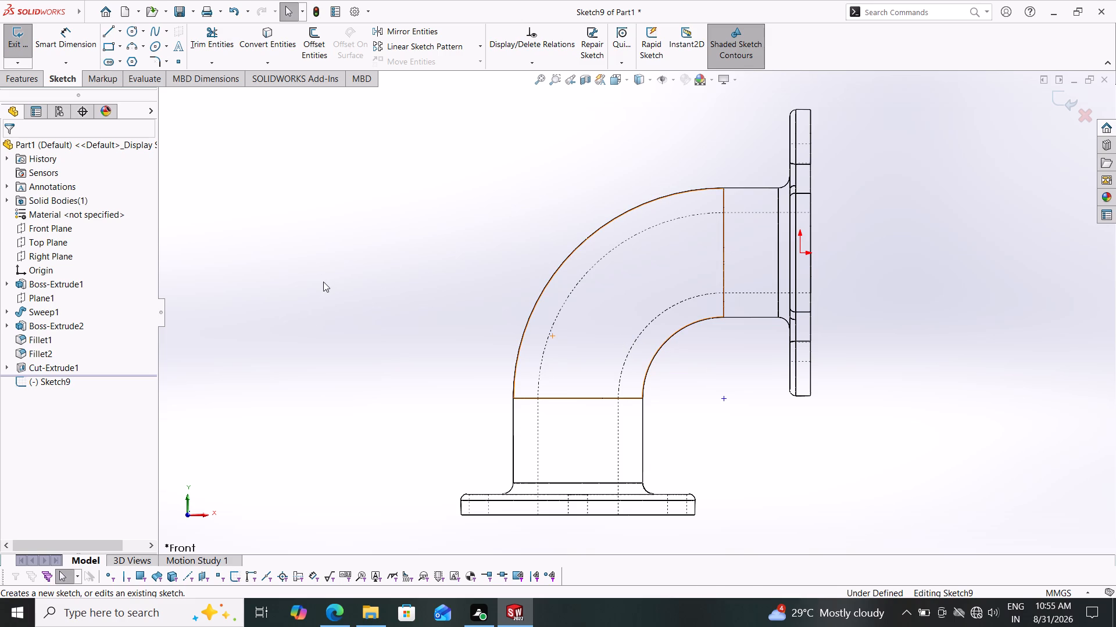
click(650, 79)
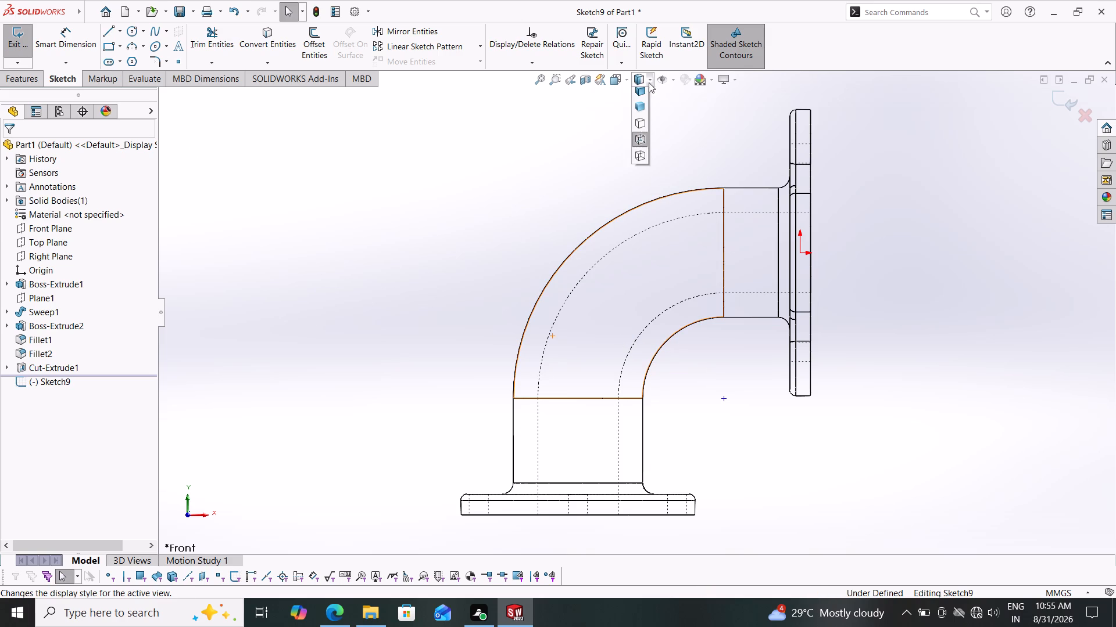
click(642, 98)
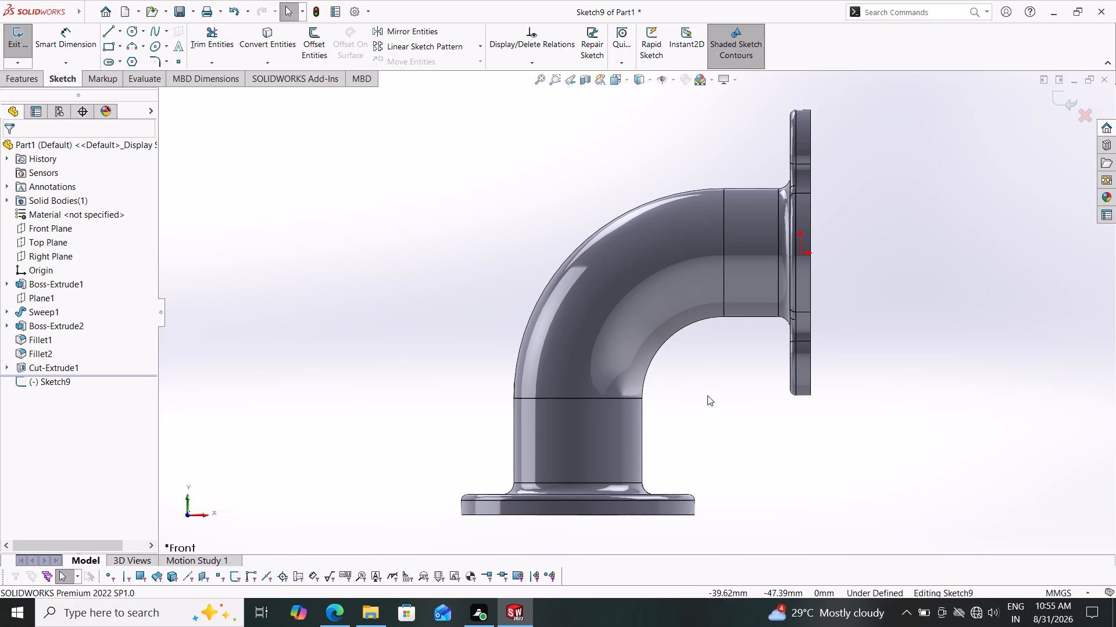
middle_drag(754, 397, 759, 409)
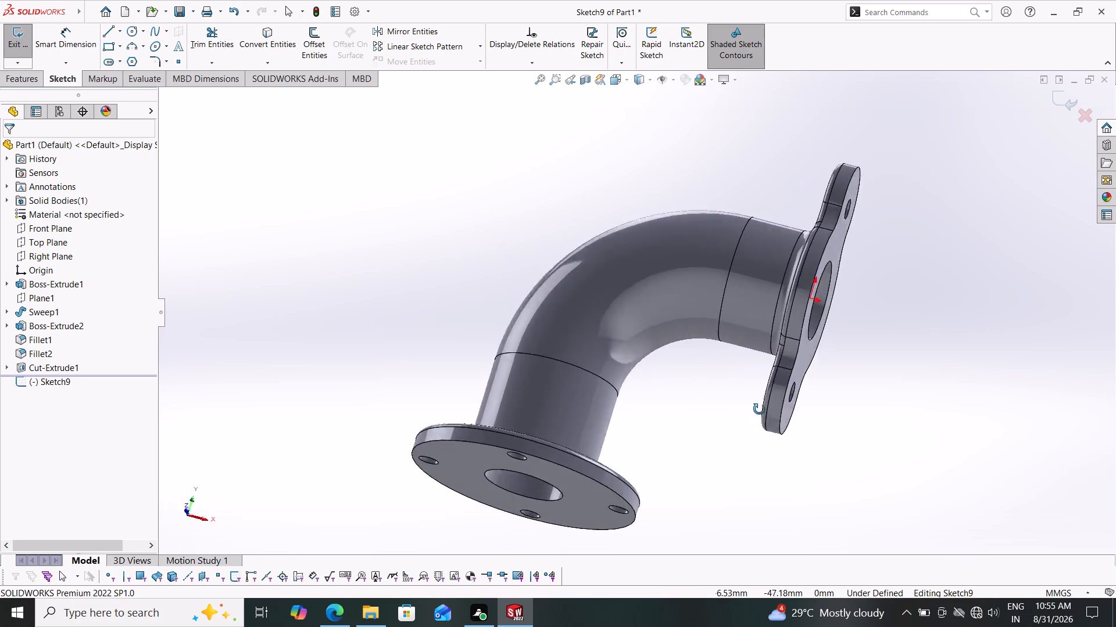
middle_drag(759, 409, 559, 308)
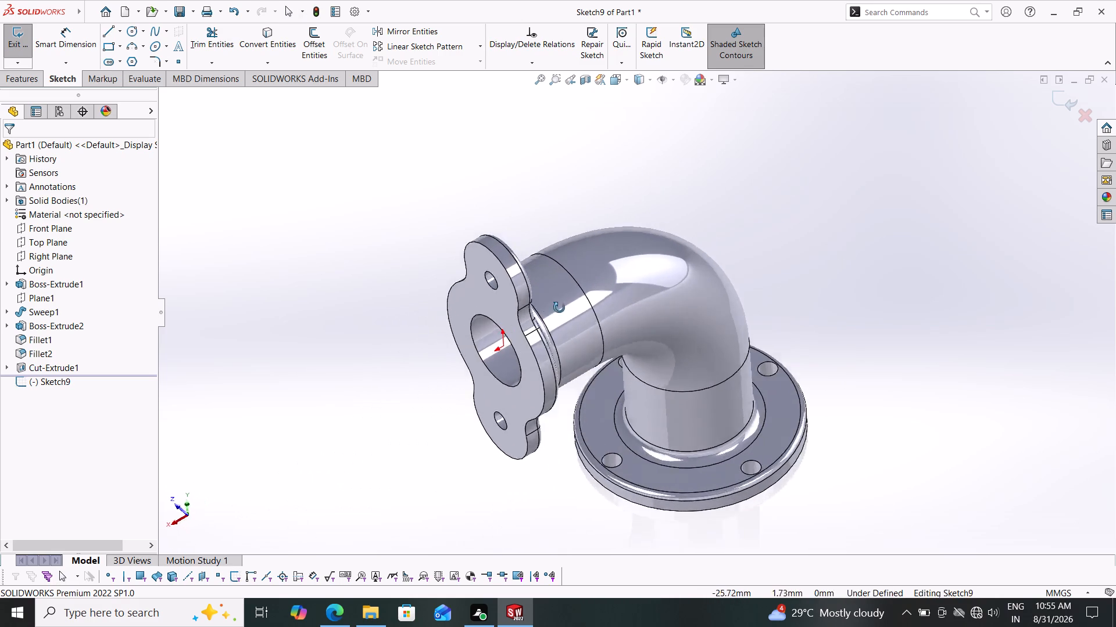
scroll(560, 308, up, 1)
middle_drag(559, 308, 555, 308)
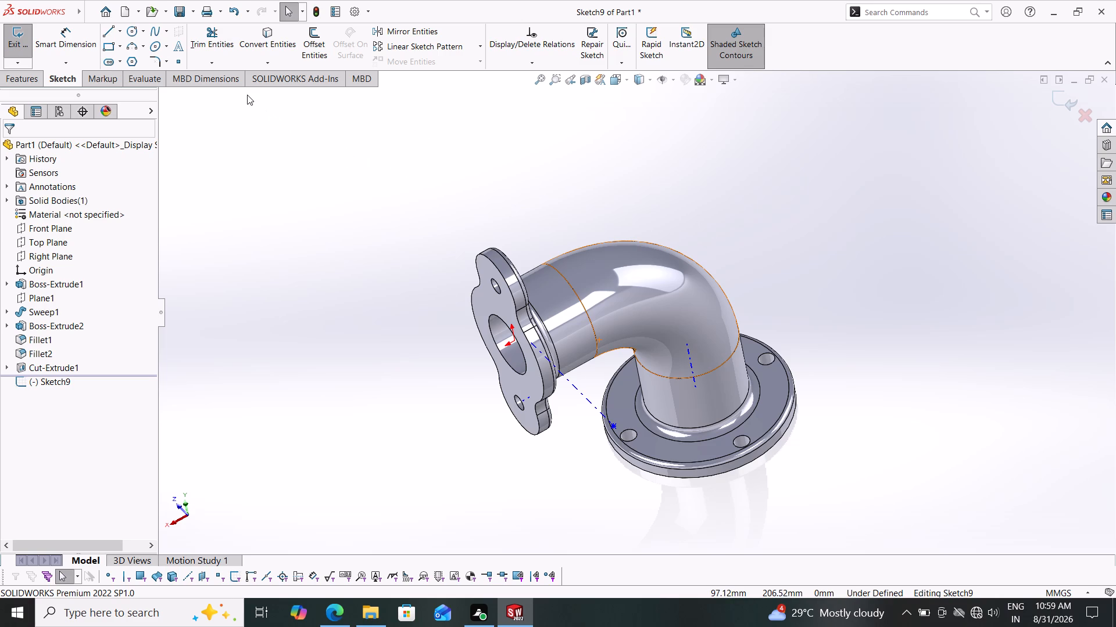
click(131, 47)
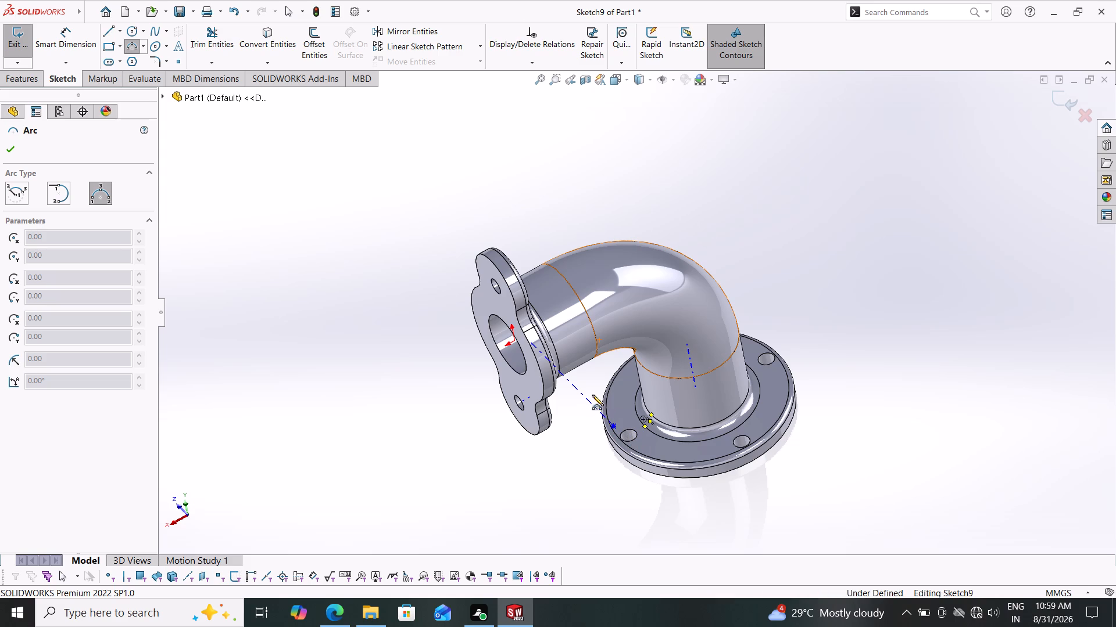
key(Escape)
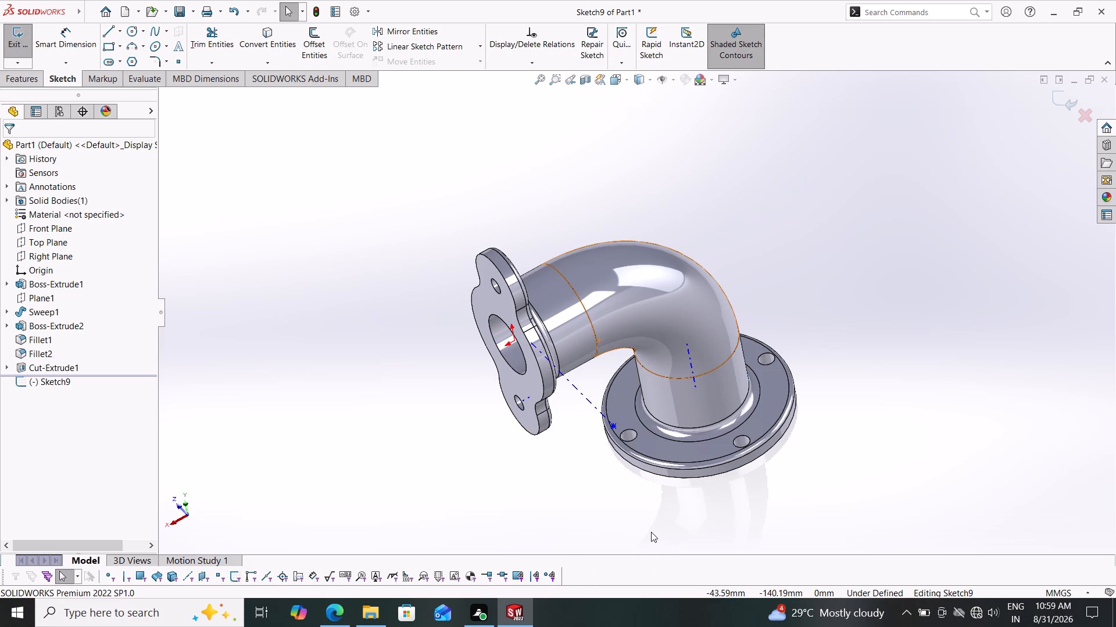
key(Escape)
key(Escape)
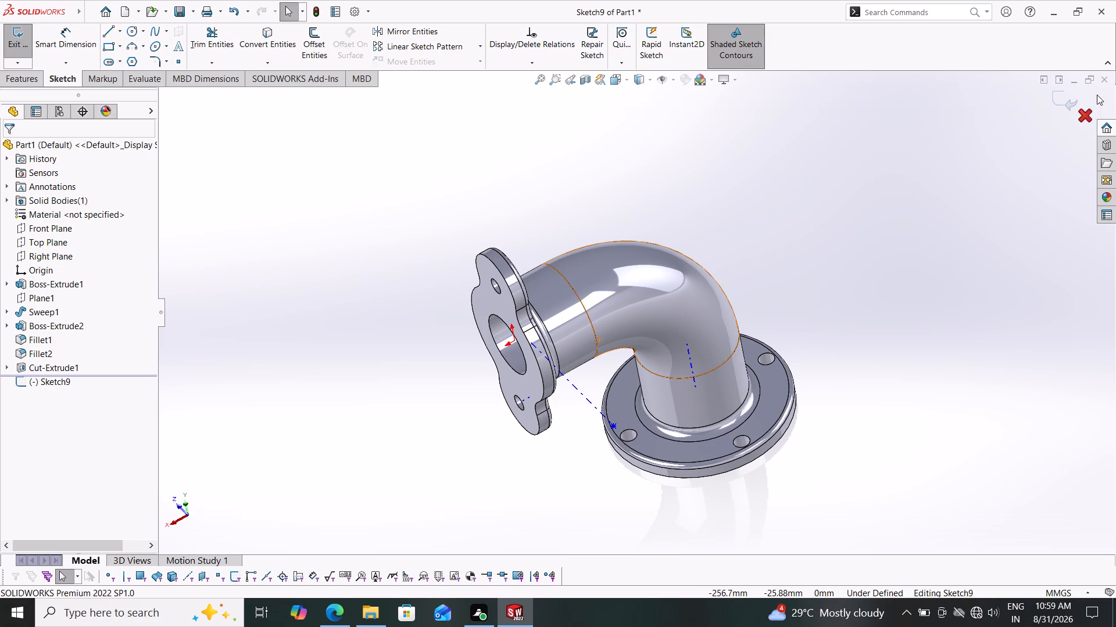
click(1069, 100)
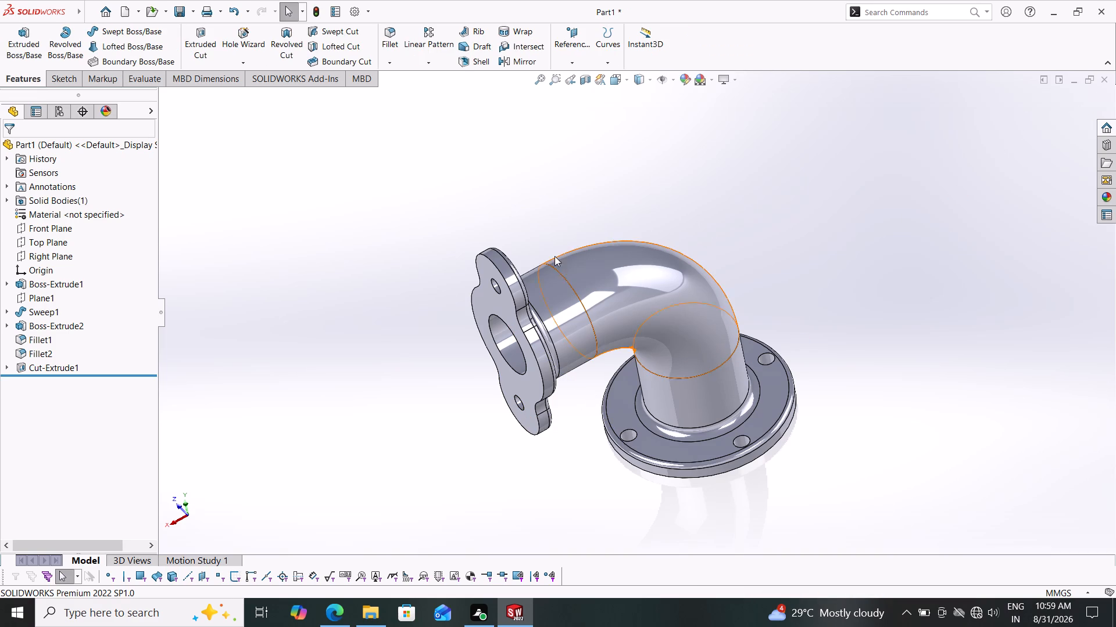
Apply the metallic cool grey car paint appearance from the Painted appearances to the whole elbow part.
middle_drag(370, 405, 578, 484)
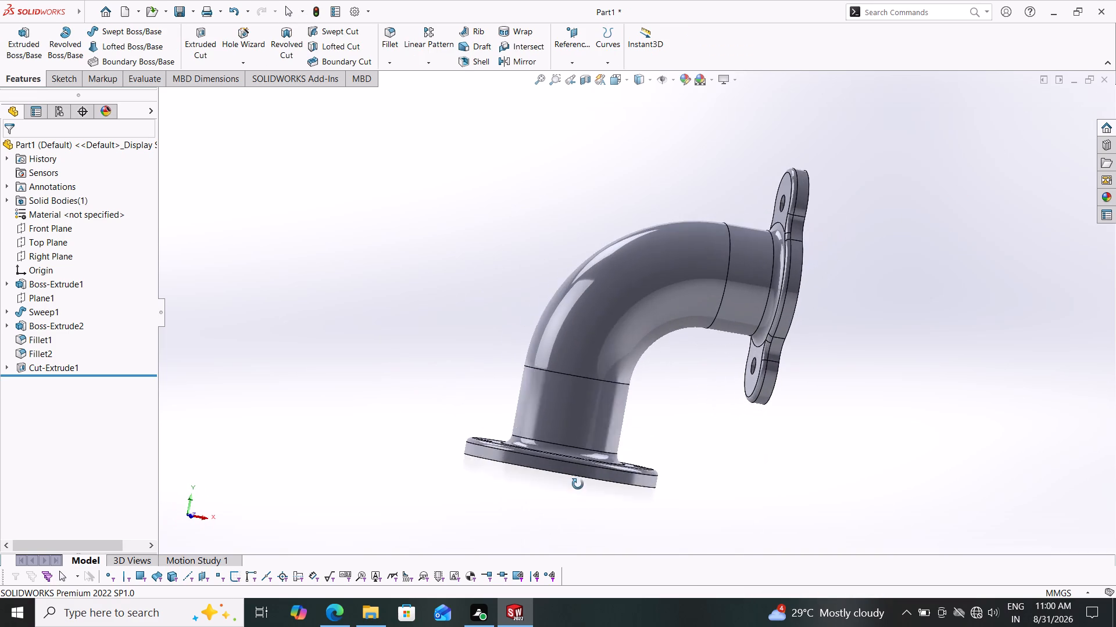
middle_drag(578, 484, 575, 472)
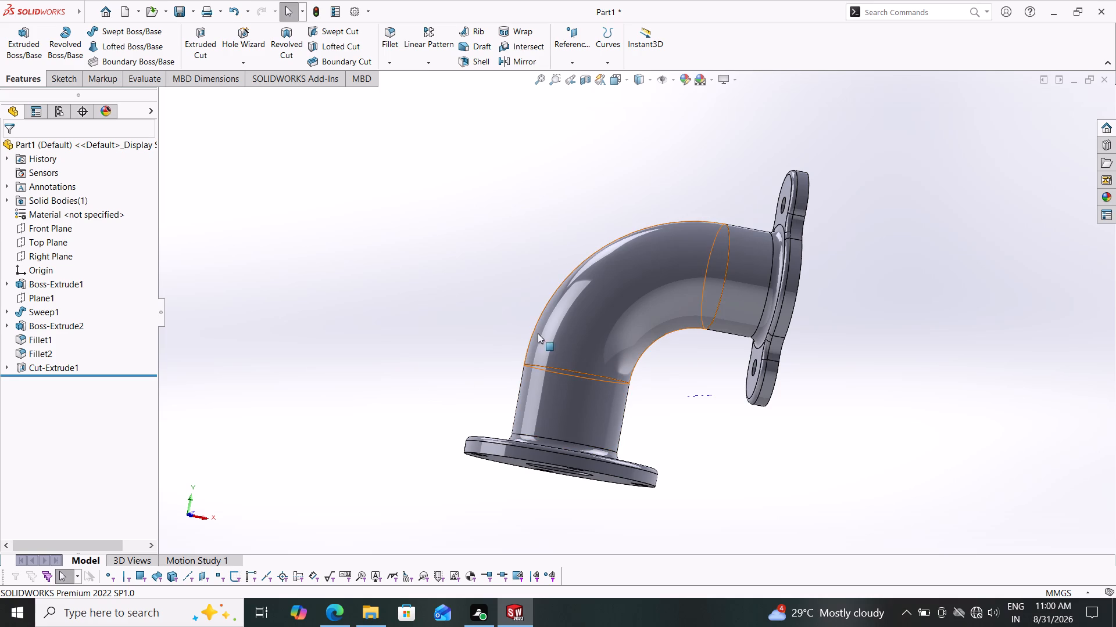
middle_drag(577, 217, 499, 289)
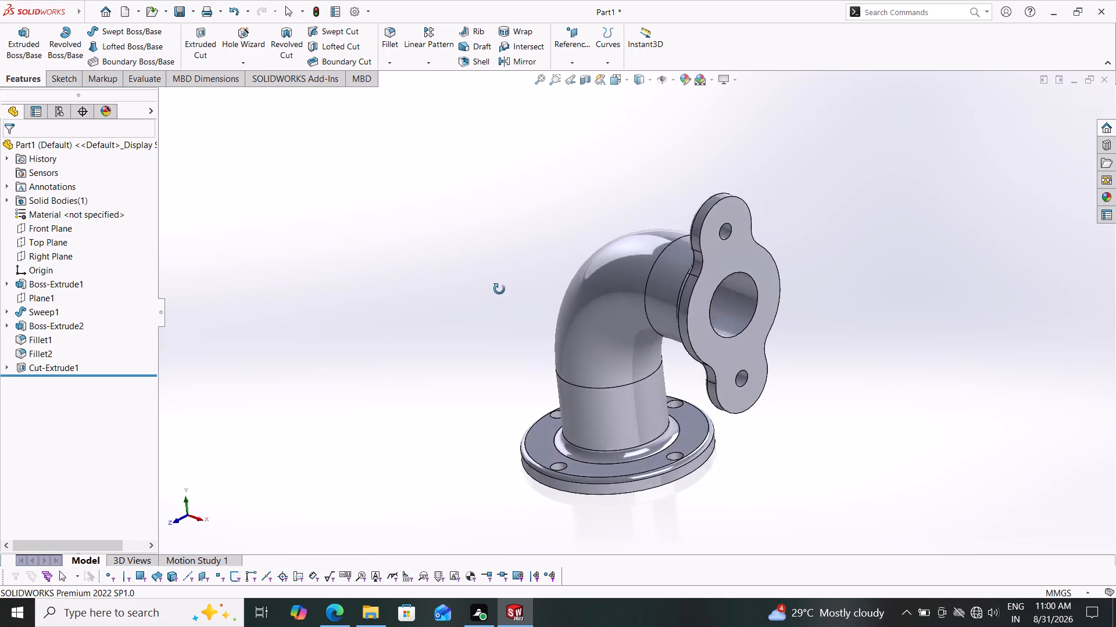
middle_drag(499, 289, 570, 264)
scroll(467, 296, down, 1)
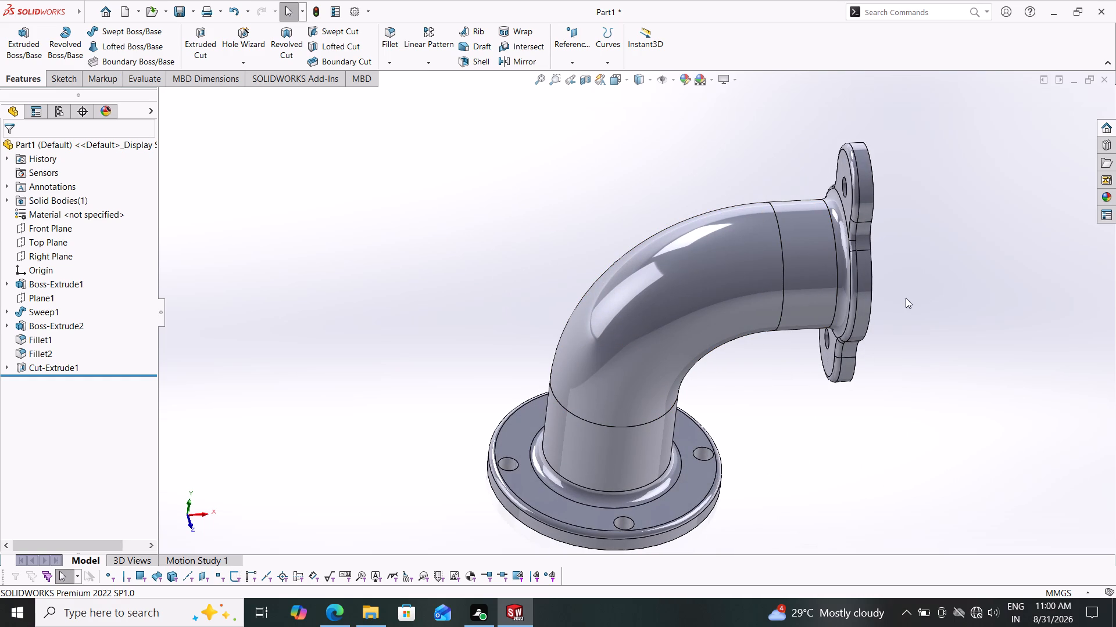
click(1103, 194)
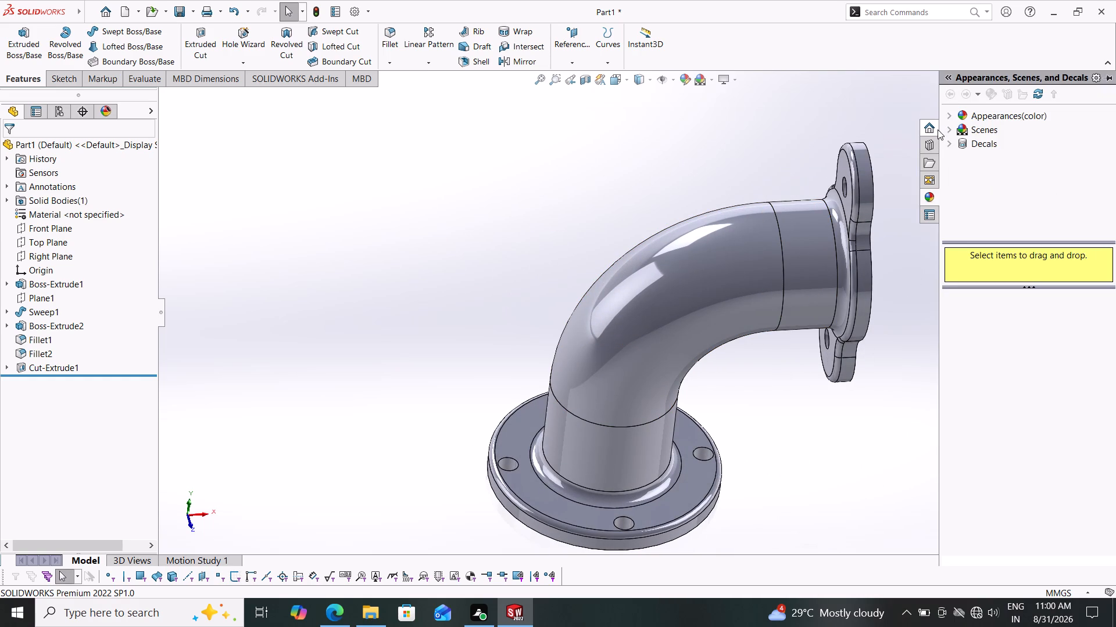
click(945, 115)
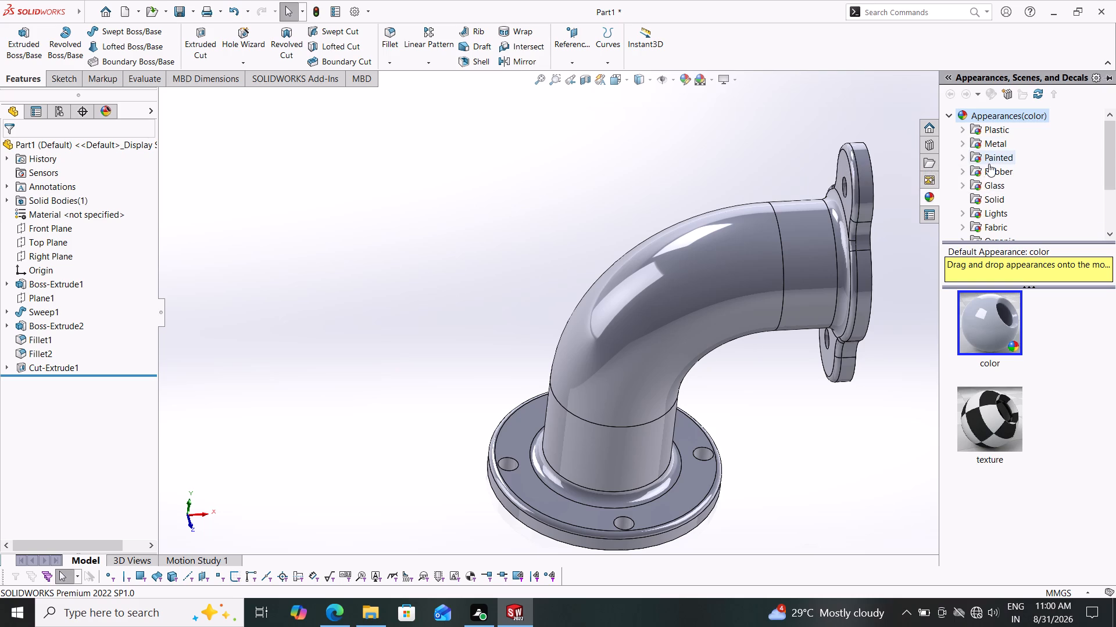
click(961, 156)
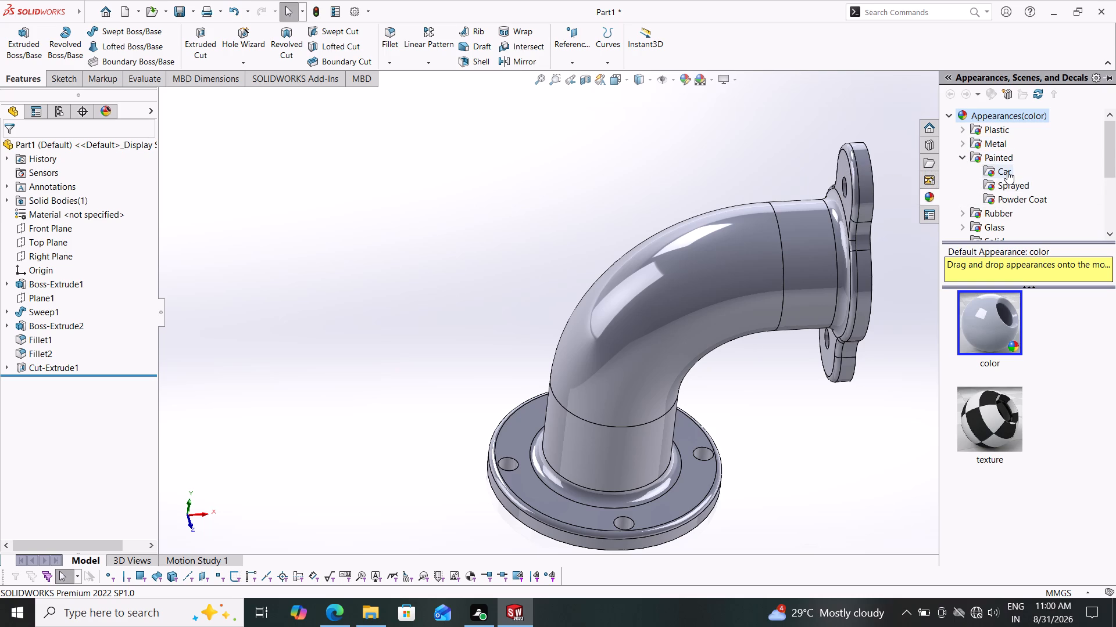
click(1007, 171)
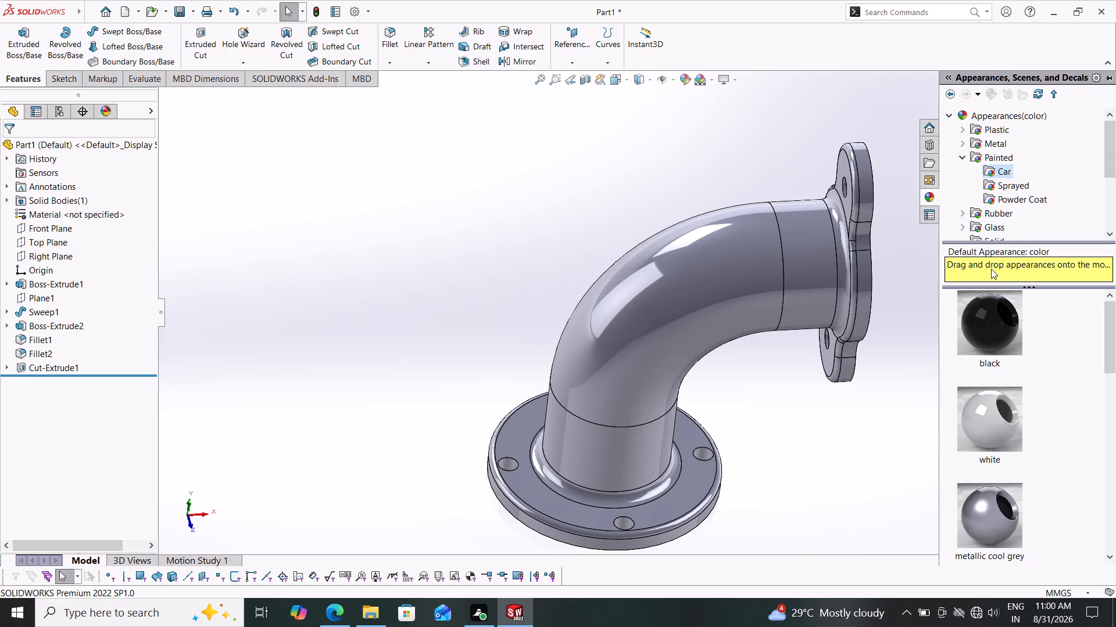
drag(1111, 319, 1114, 326)
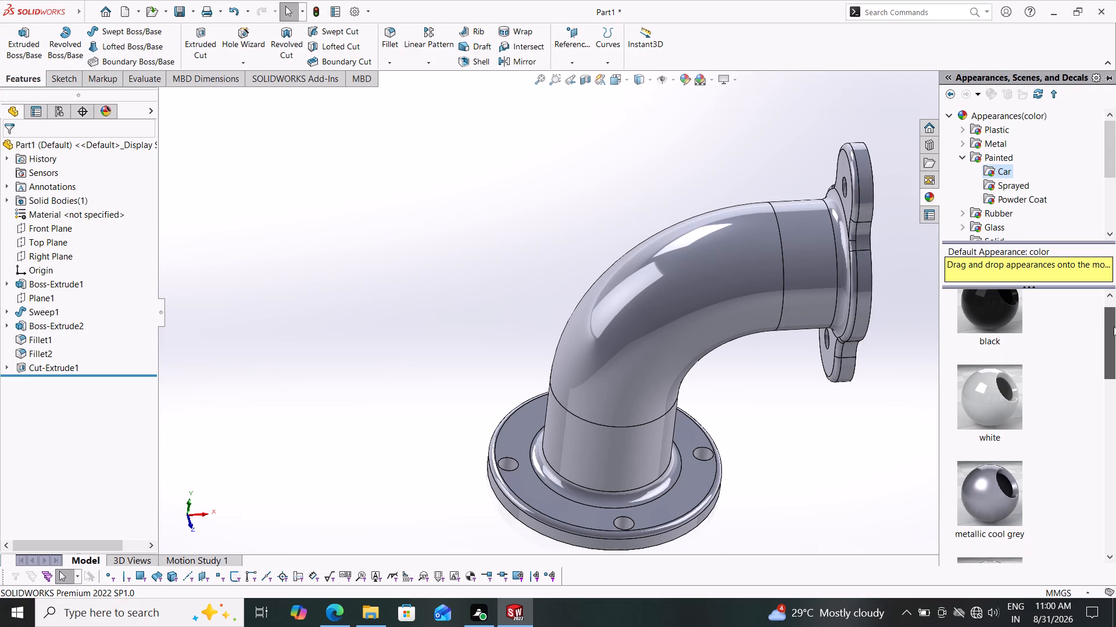
drag(1114, 326, 1114, 349)
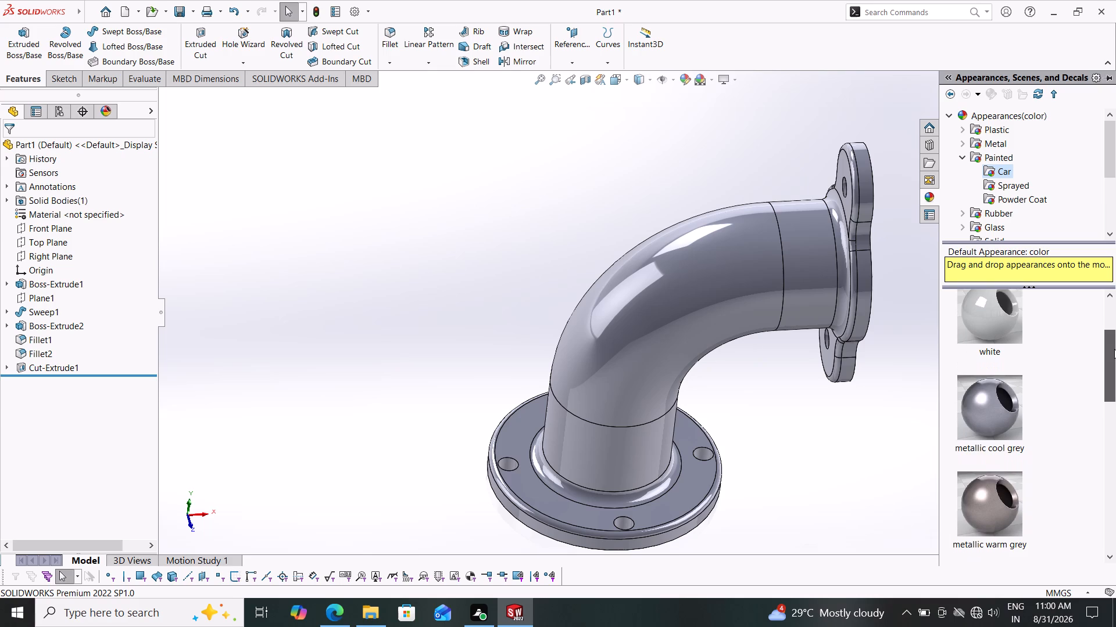
drag(1114, 349, 1114, 350)
drag(1004, 387, 693, 350)
click(712, 345)
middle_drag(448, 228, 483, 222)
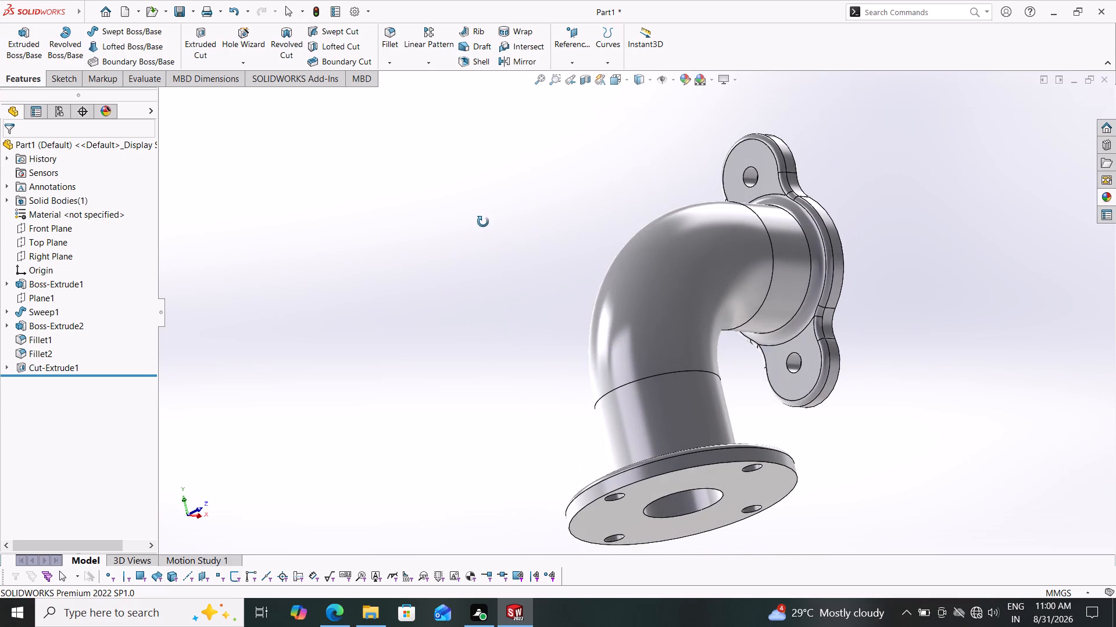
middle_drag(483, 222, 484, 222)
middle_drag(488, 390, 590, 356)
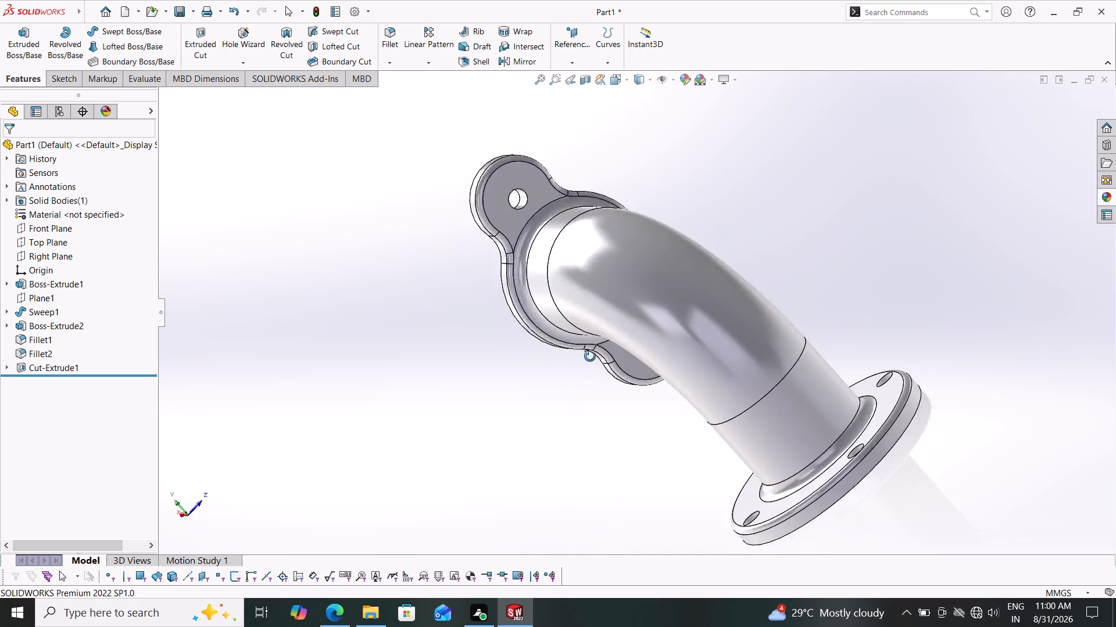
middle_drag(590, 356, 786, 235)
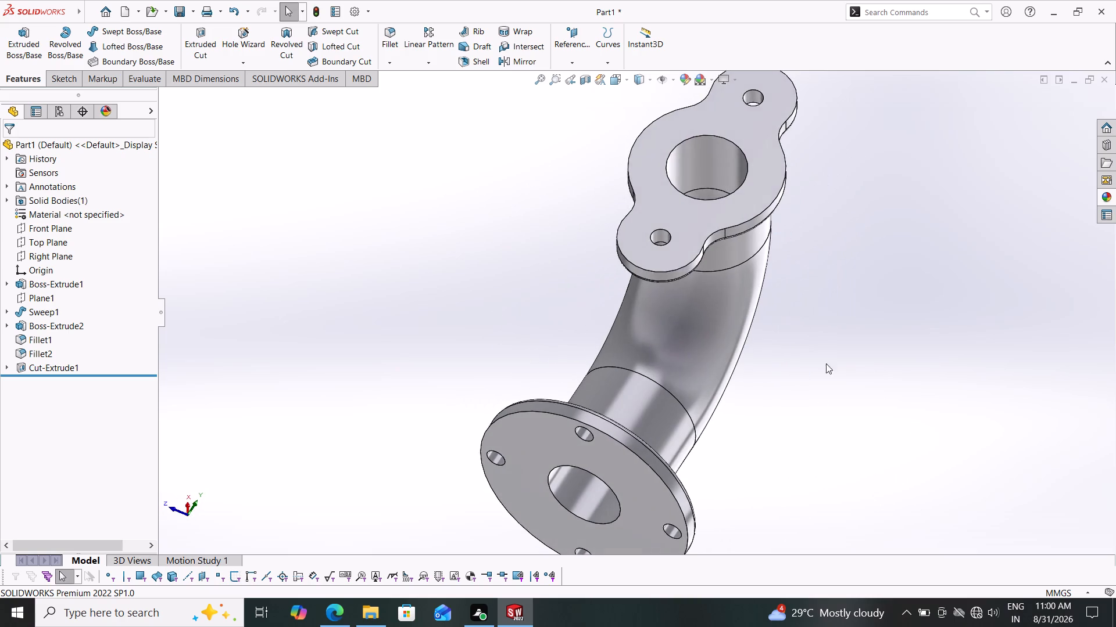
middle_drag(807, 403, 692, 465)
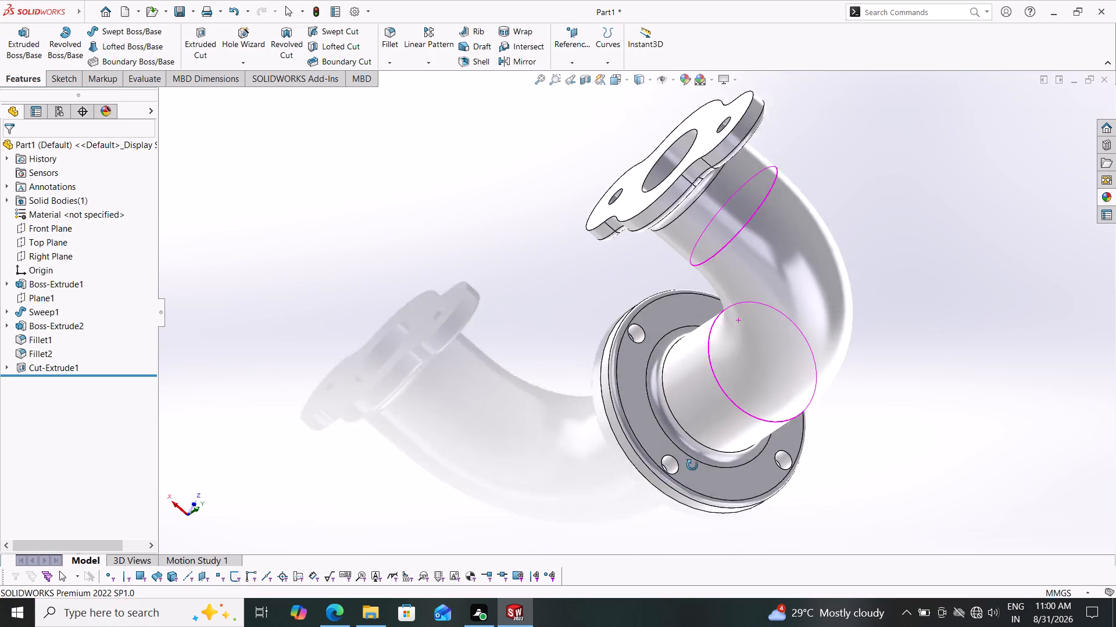
Examine the elbow's bore, wall and flange holes in a temporary section view cut along the Front Plane.
middle_drag(692, 465, 711, 465)
middle_drag(512, 373, 489, 287)
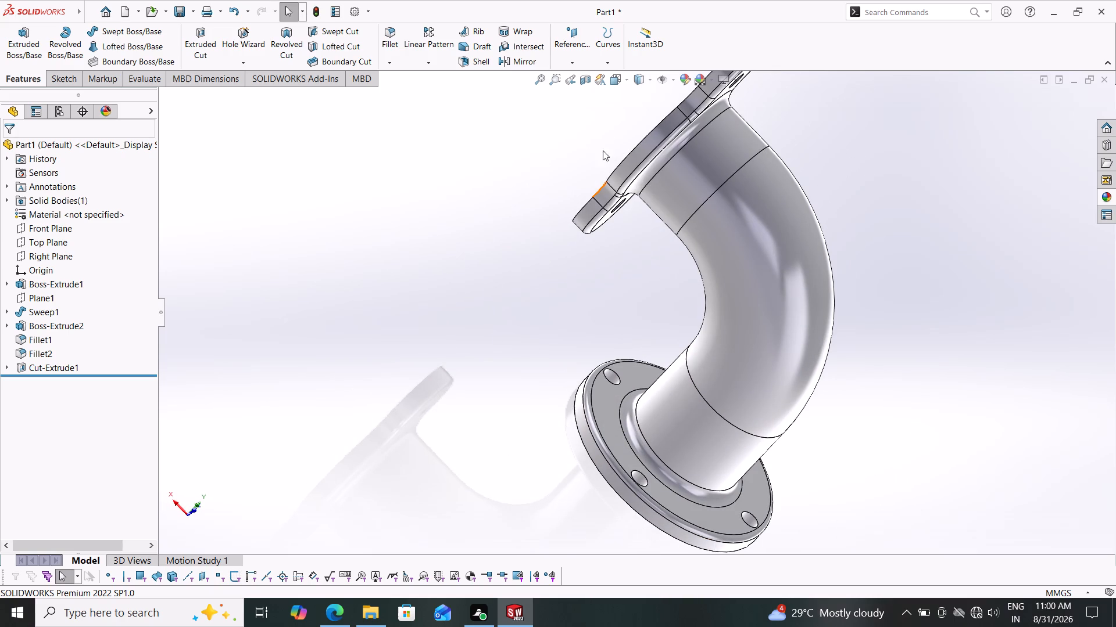
click(582, 81)
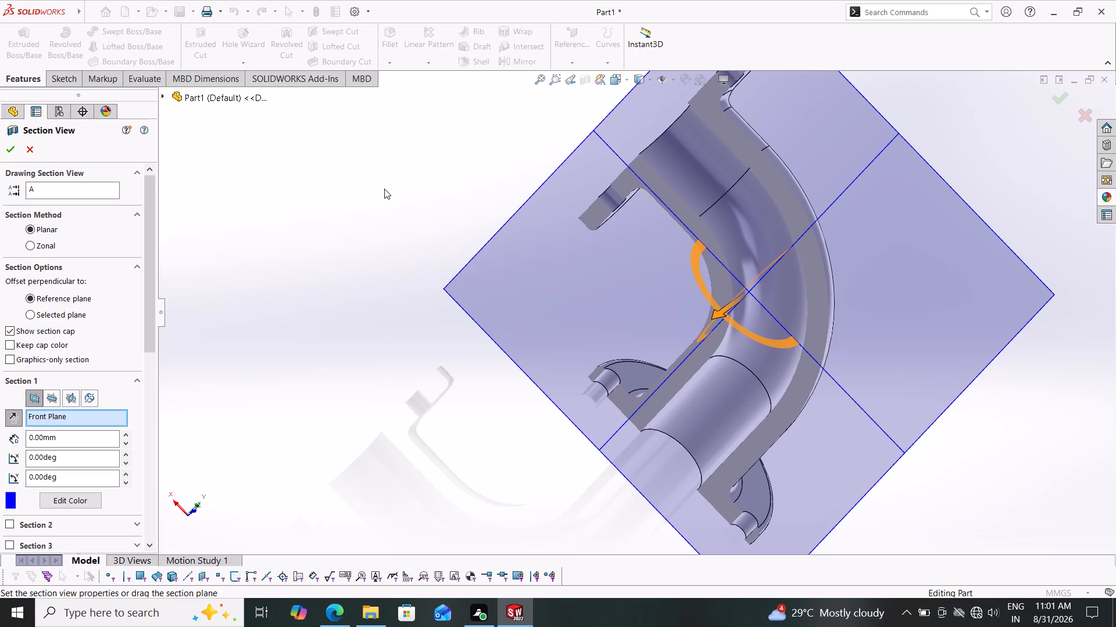
middle_drag(384, 189, 571, 273)
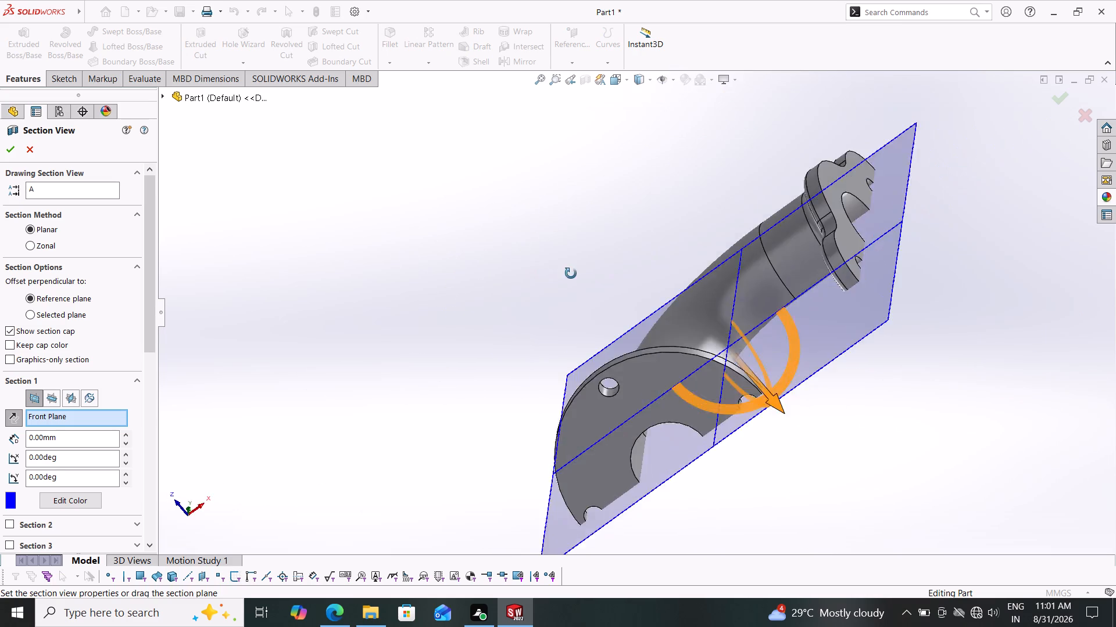
middle_drag(571, 273, 835, 150)
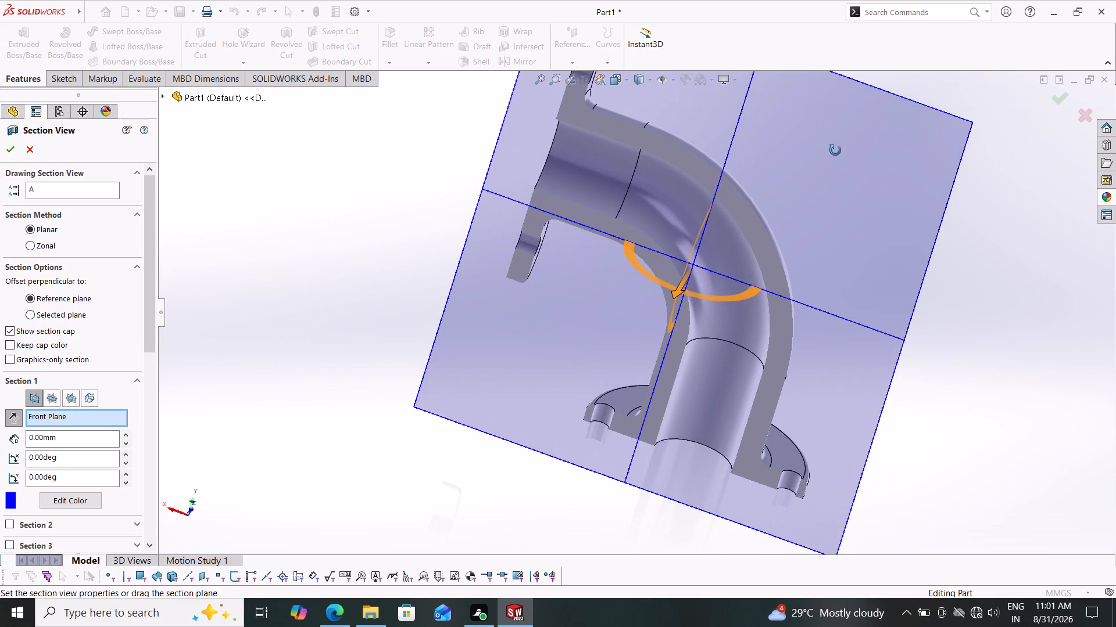
middle_drag(835, 150, 828, 157)
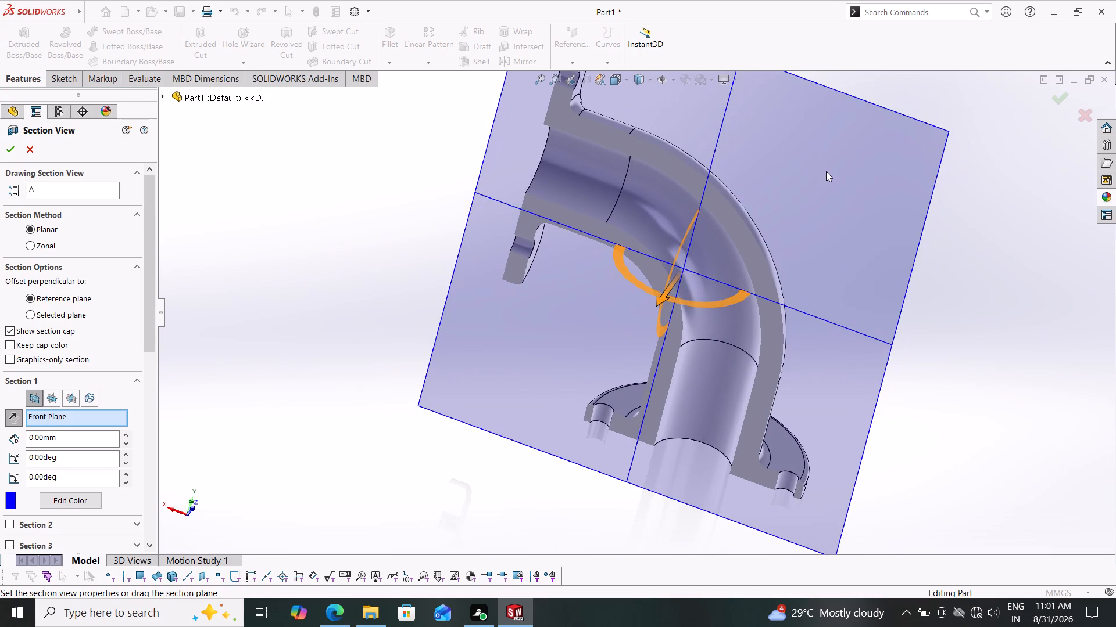
scroll(826, 171, down, 1)
scroll(825, 173, up, 2)
middle_drag(888, 212, 888, 190)
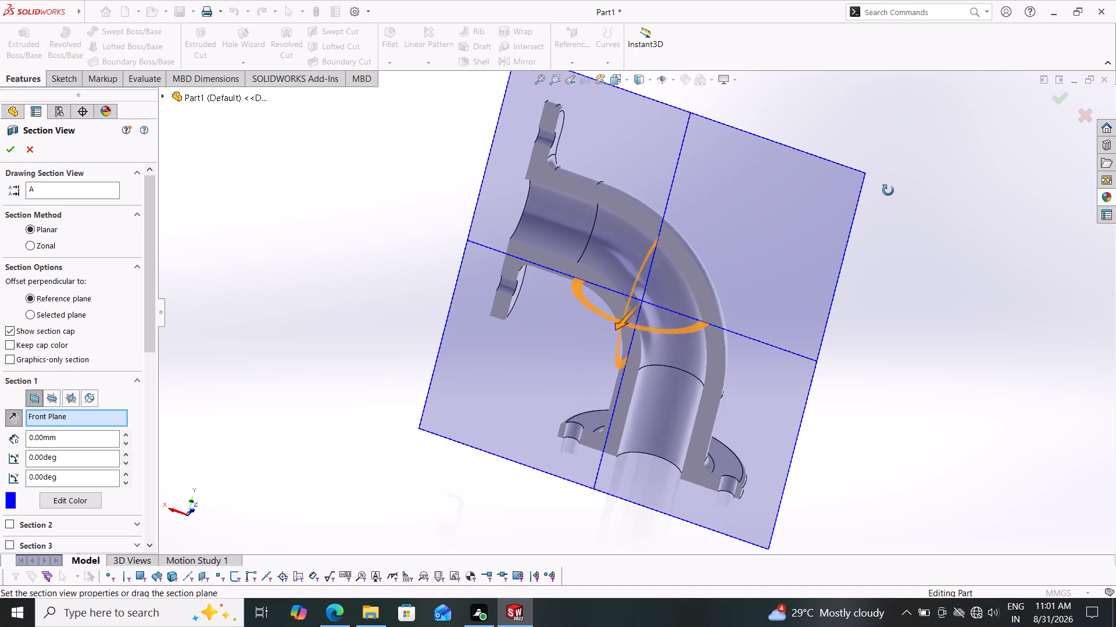
middle_drag(888, 190, 1031, 232)
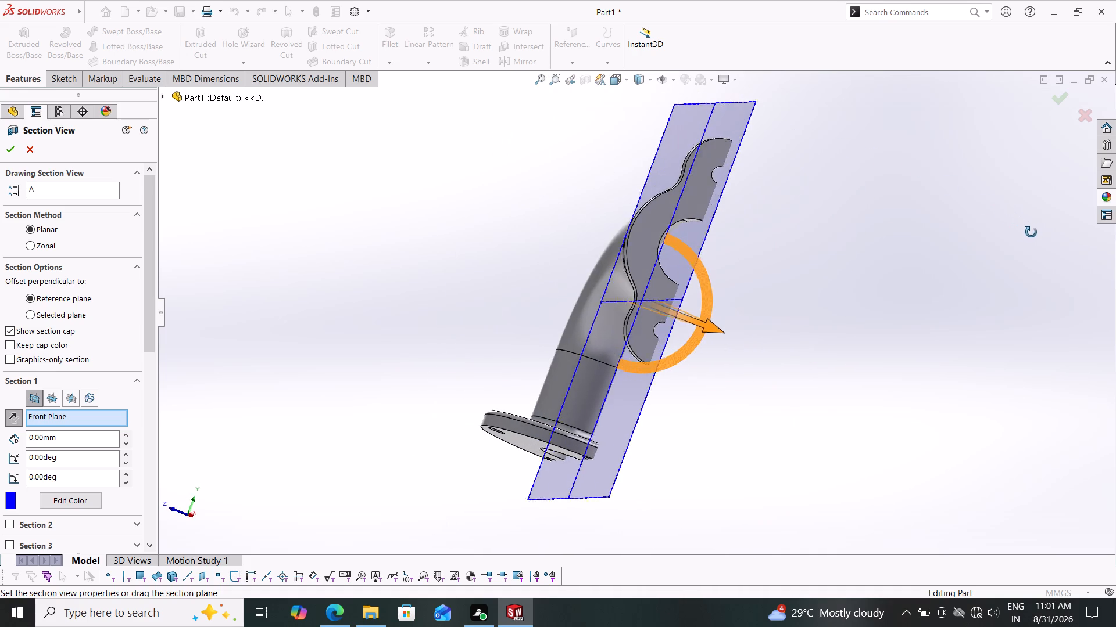
middle_drag(1031, 232, 904, 186)
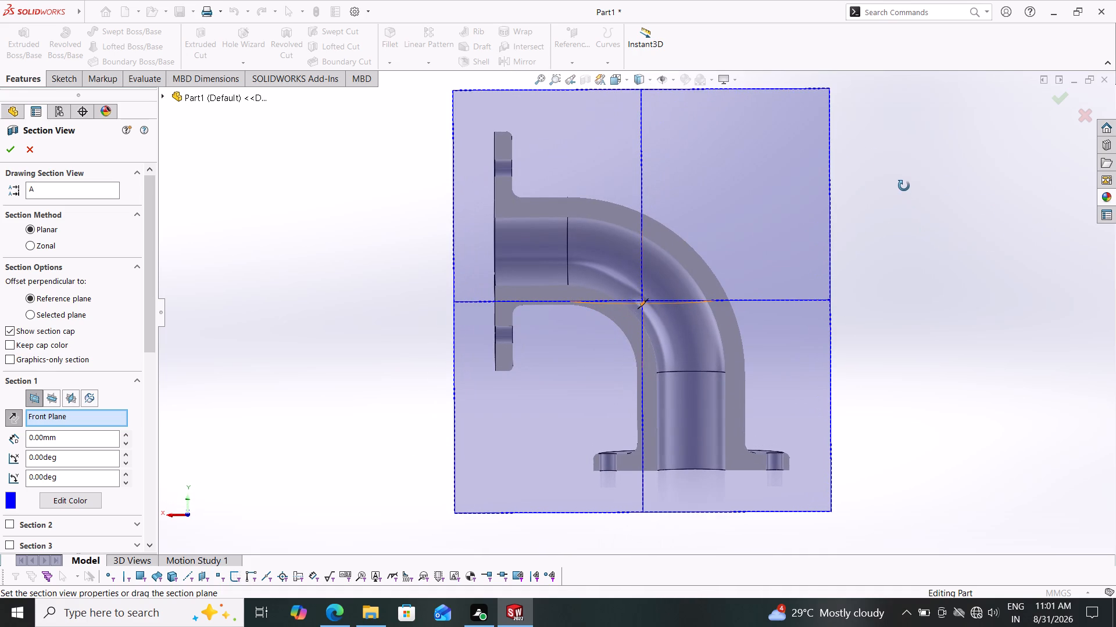
middle_drag(904, 186, 910, 192)
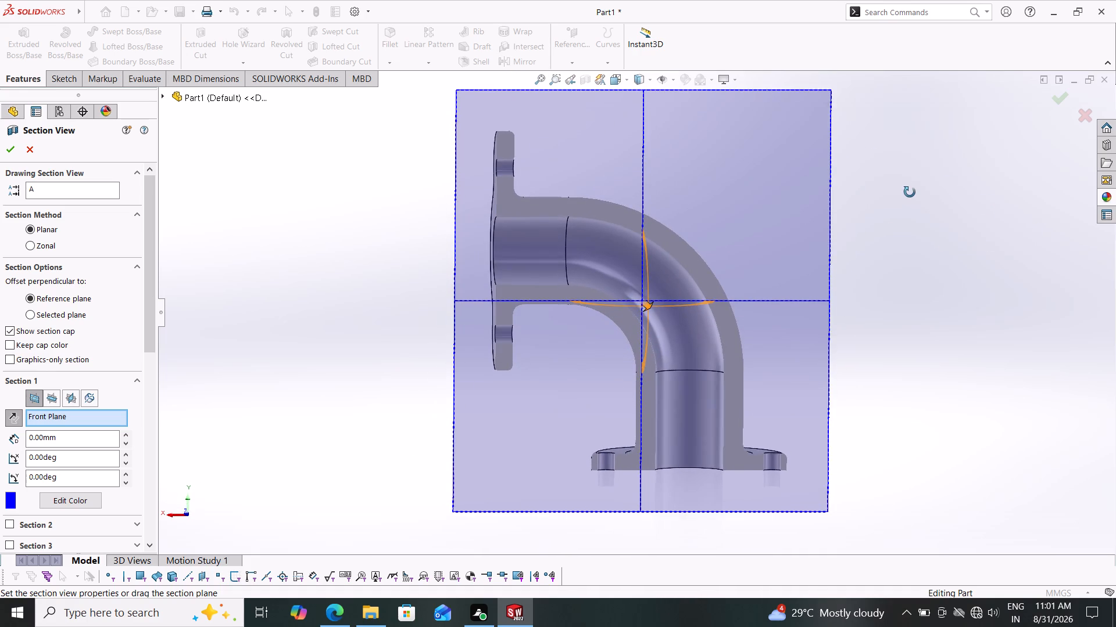
middle_drag(910, 192, 905, 181)
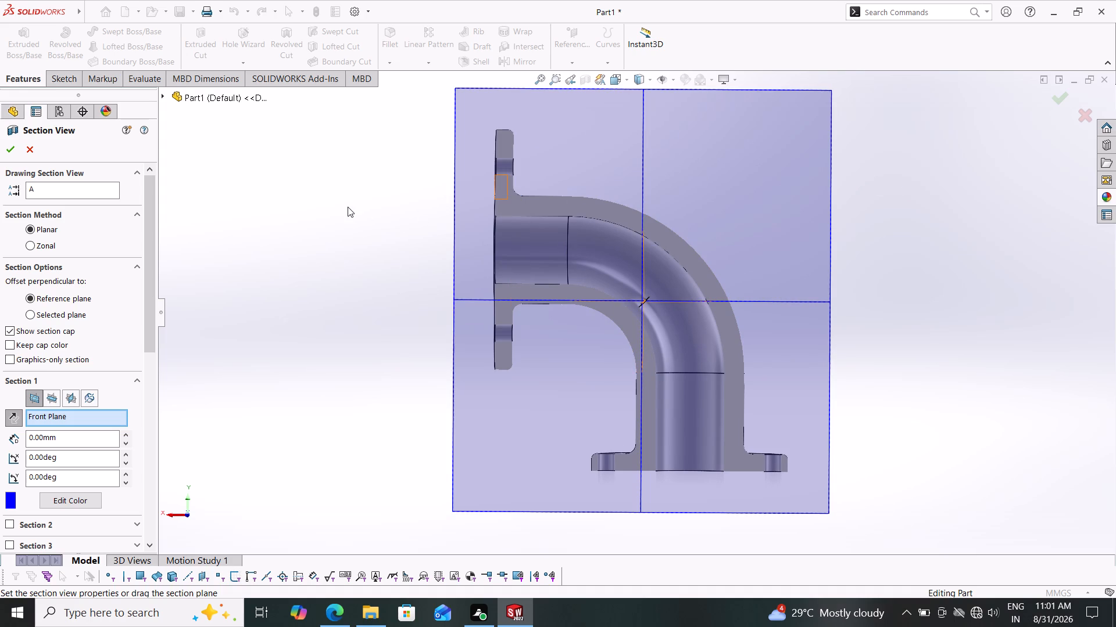
middle_drag(348, 207, 466, 236)
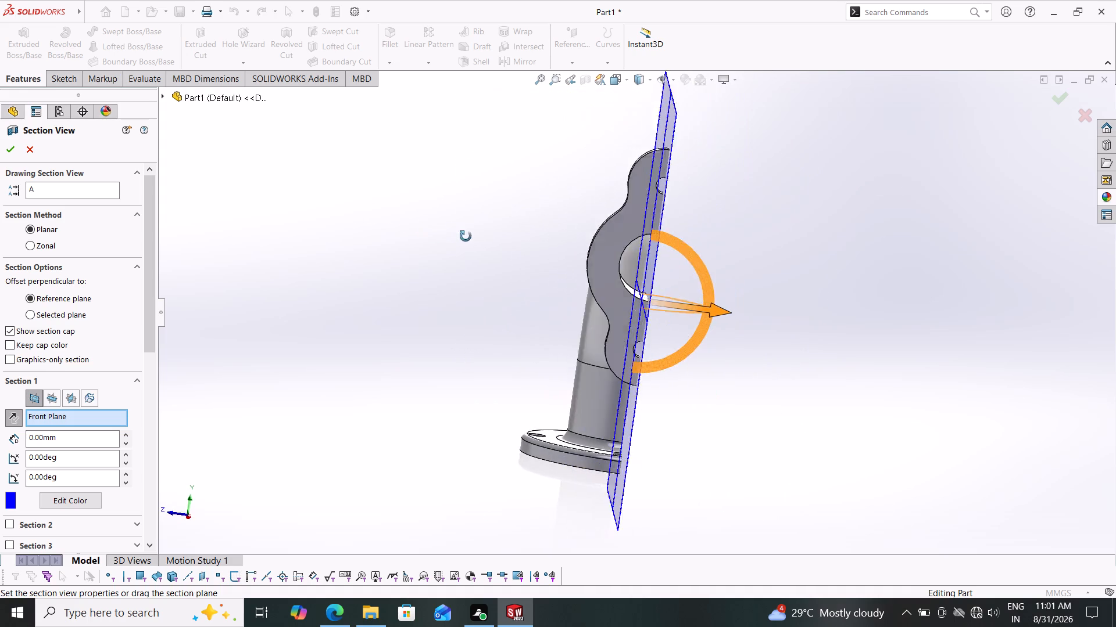
middle_drag(466, 236, 807, 247)
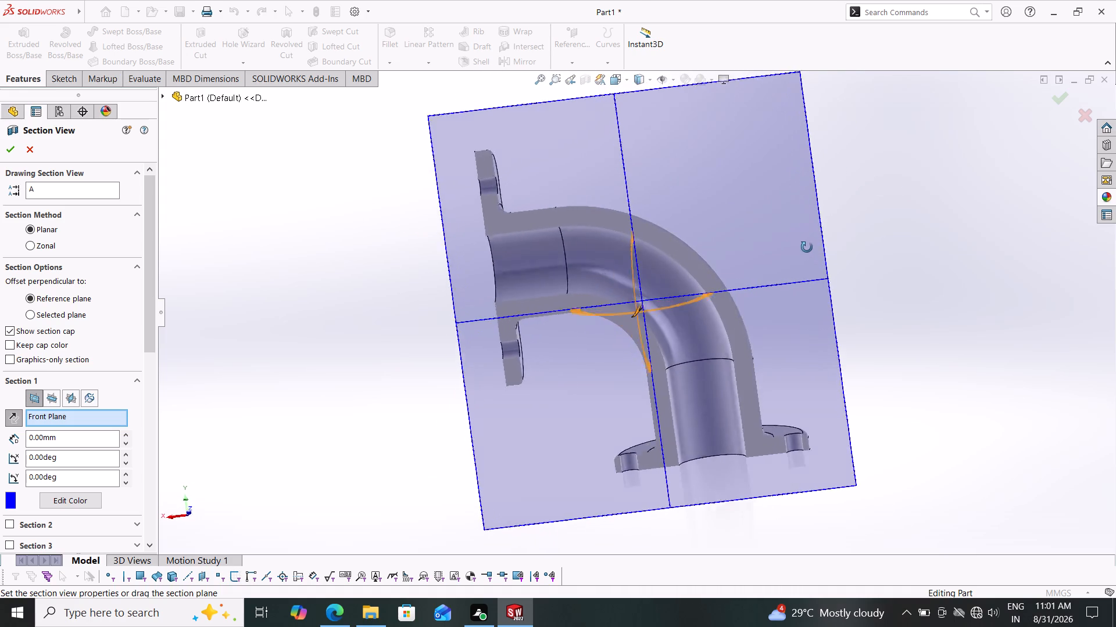
middle_drag(807, 247, 792, 272)
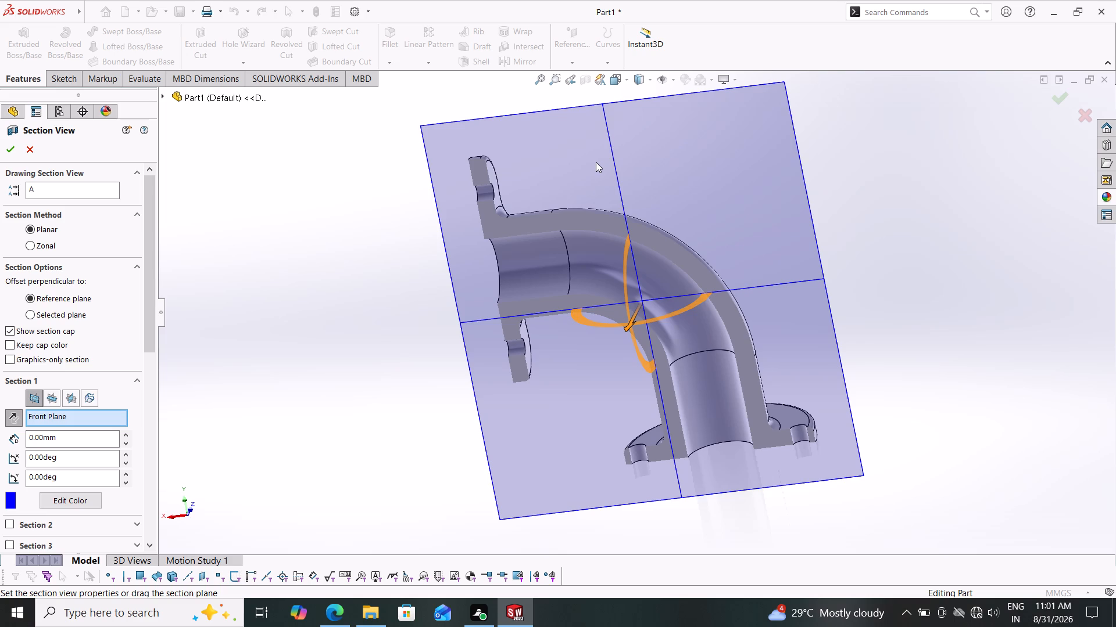
key(Escape)
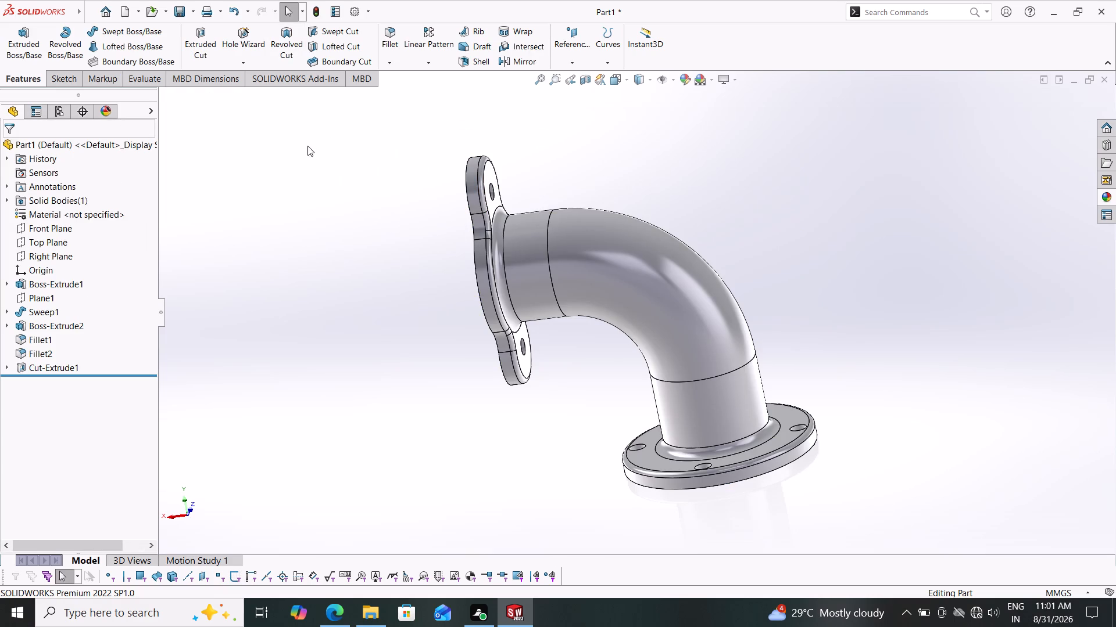
Examine the outside of the uncut elbow and both of its flanges from several angles.
middle_drag(325, 223, 618, 228)
scroll(355, 217, down, 1)
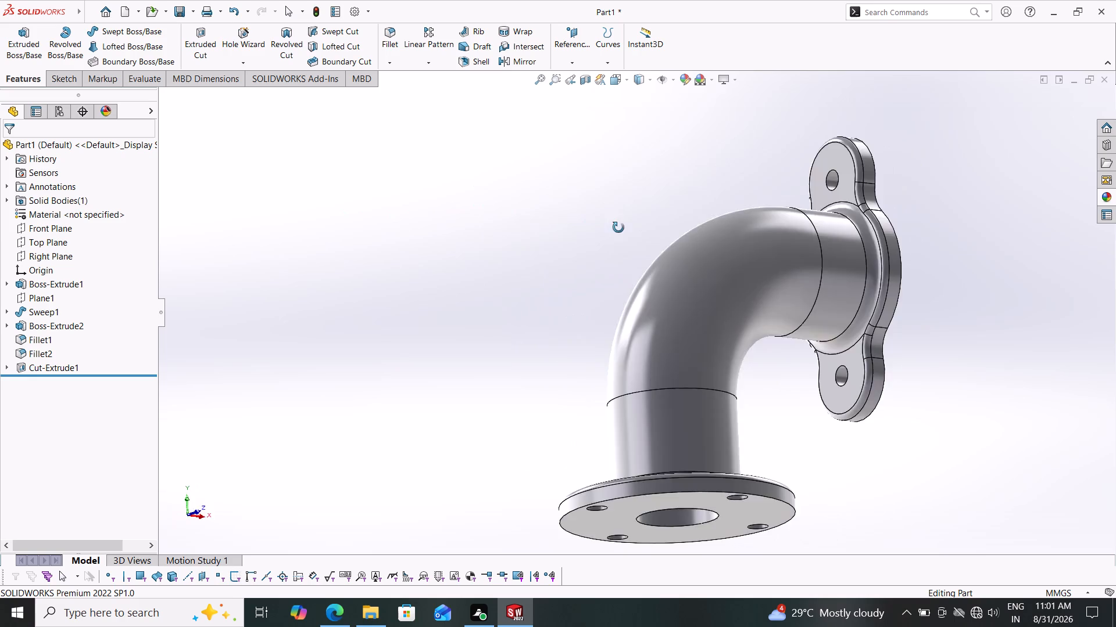
middle_drag(618, 228, 363, 343)
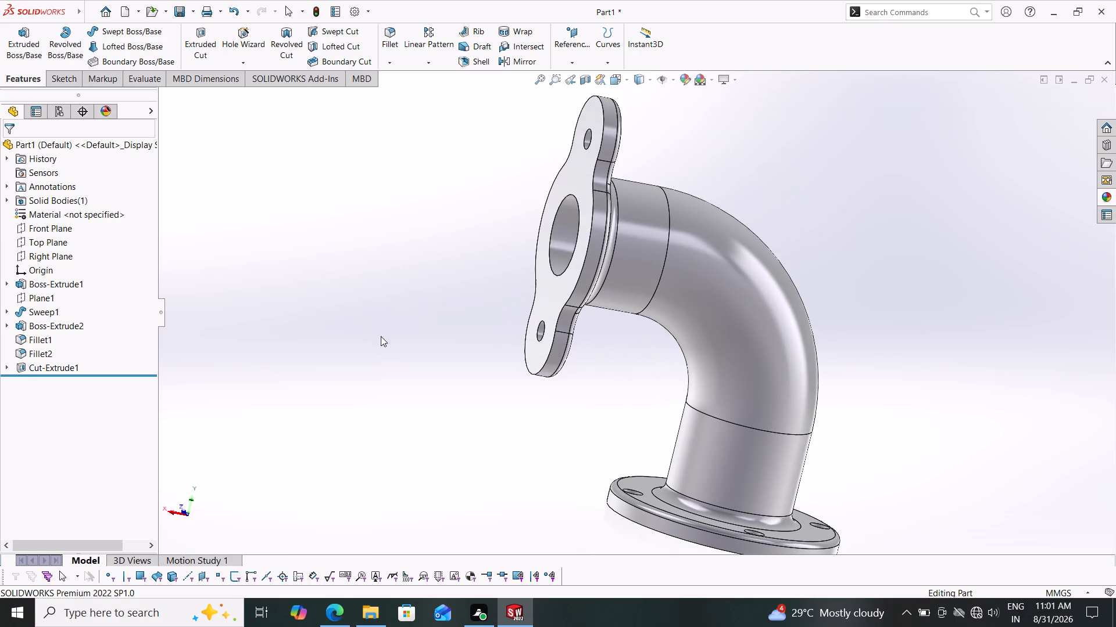
scroll(480, 317, down, 1)
scroll(534, 309, up, 3)
middle_drag(602, 409, 602, 321)
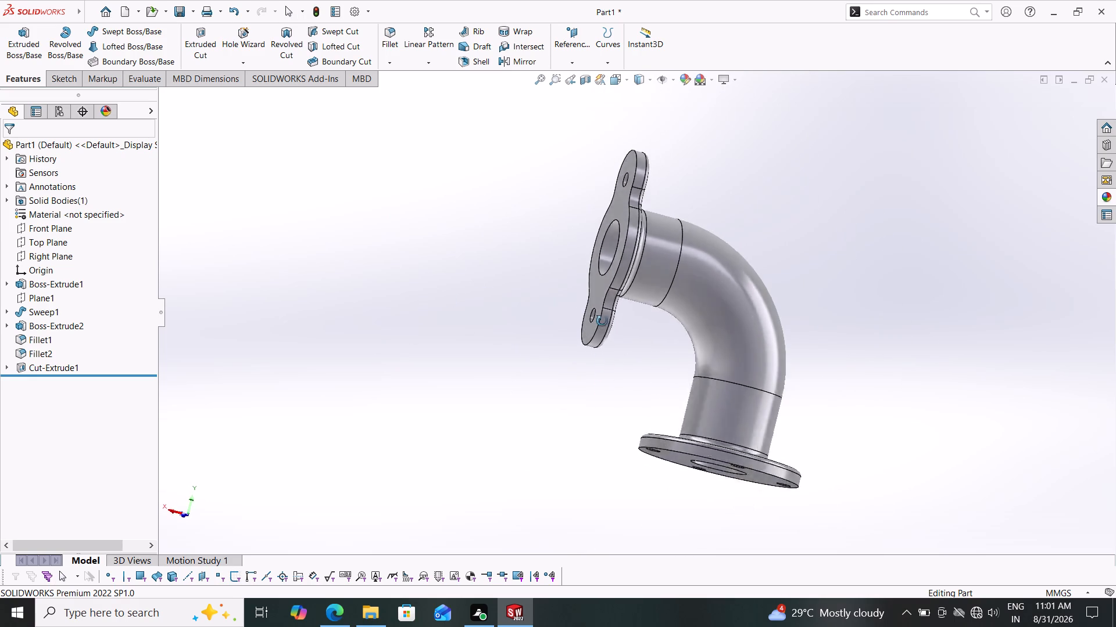
middle_drag(602, 321, 585, 190)
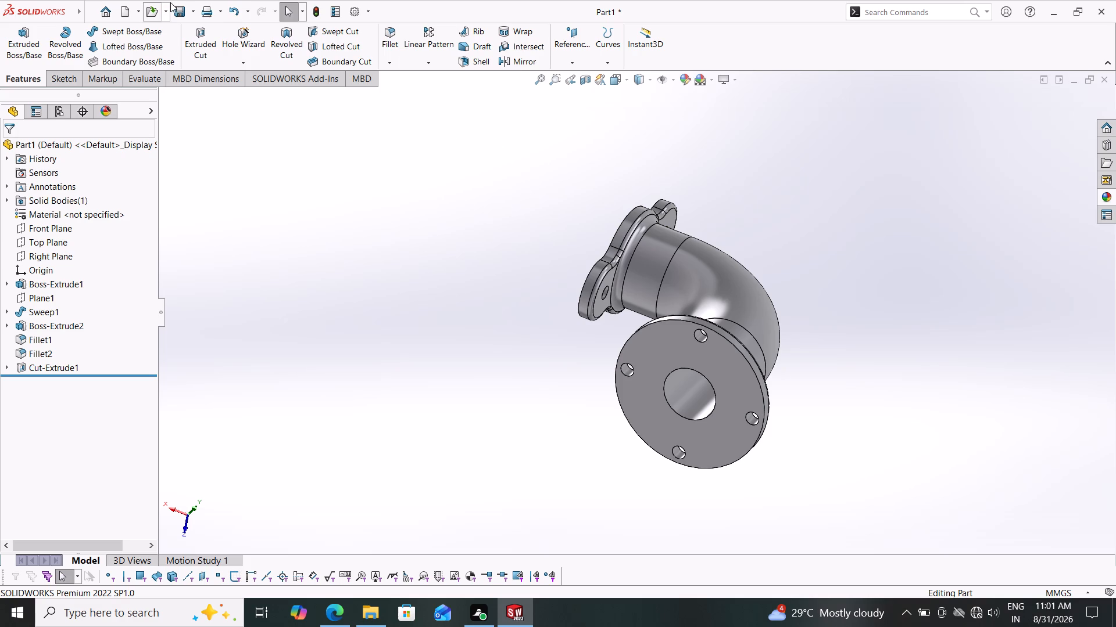
Save the part as a SOLIDWORKS Part named pipe in the Documents folder.
click(195, 10)
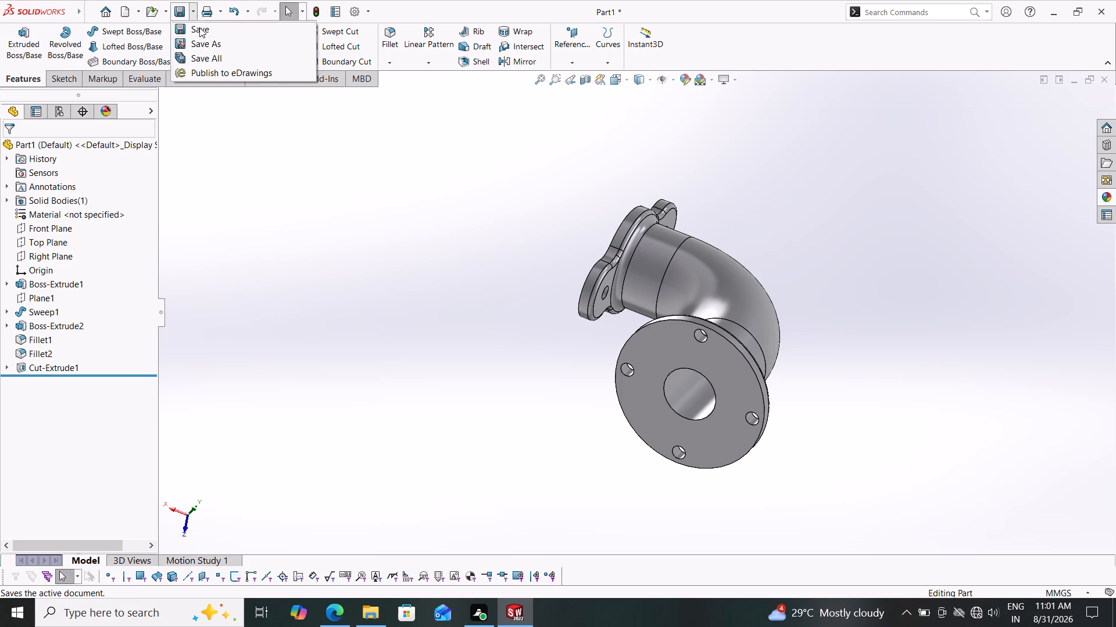
click(200, 28)
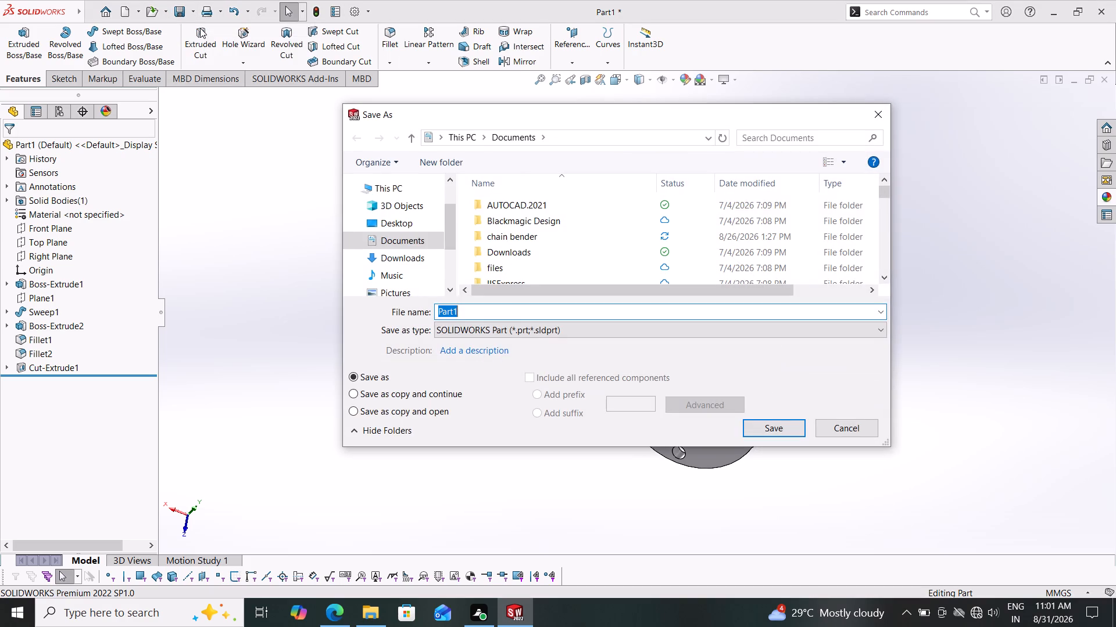
key(p)
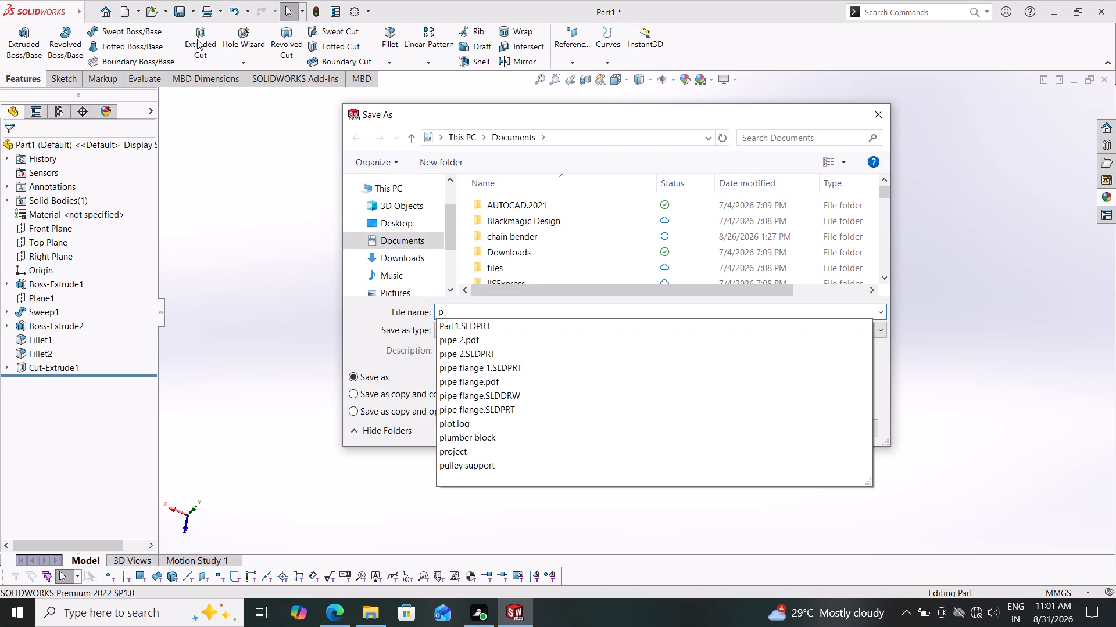
text(ip)
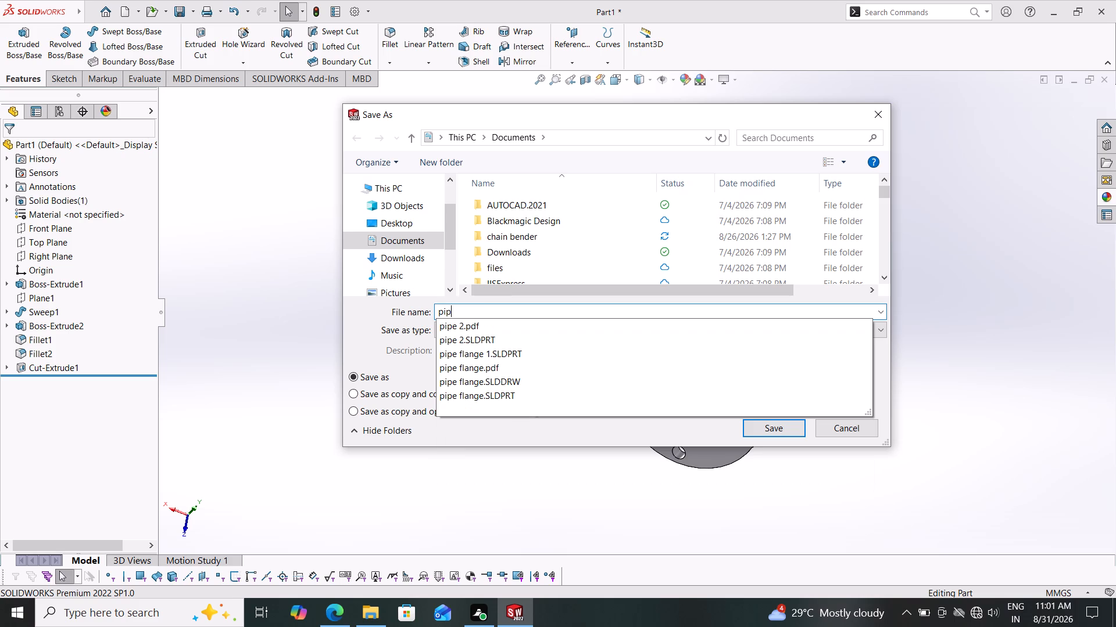
key(e)
key(Return)
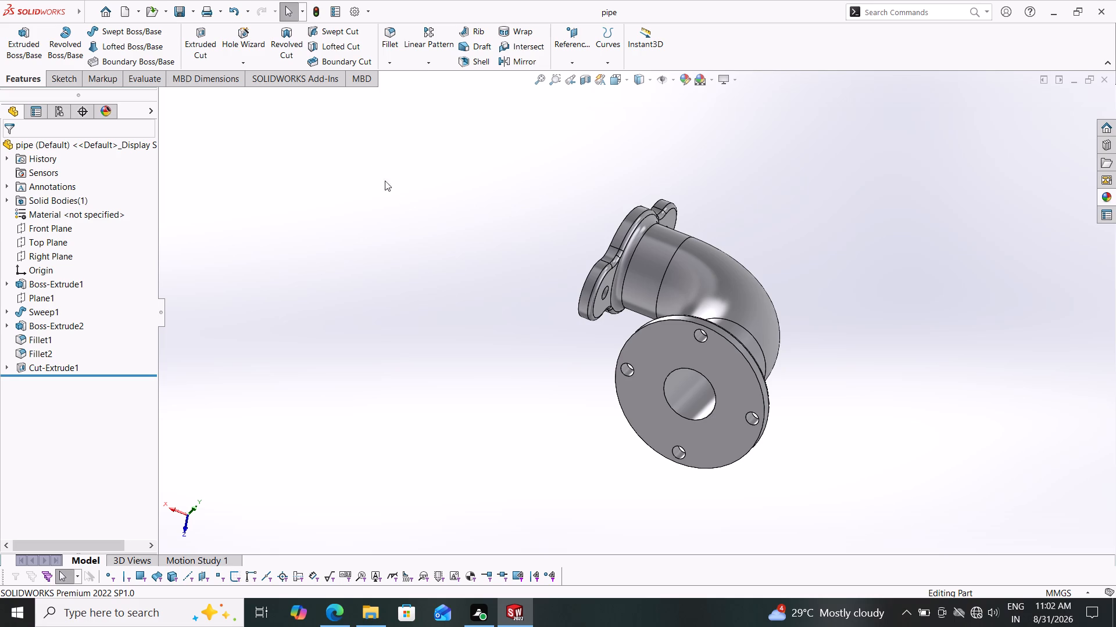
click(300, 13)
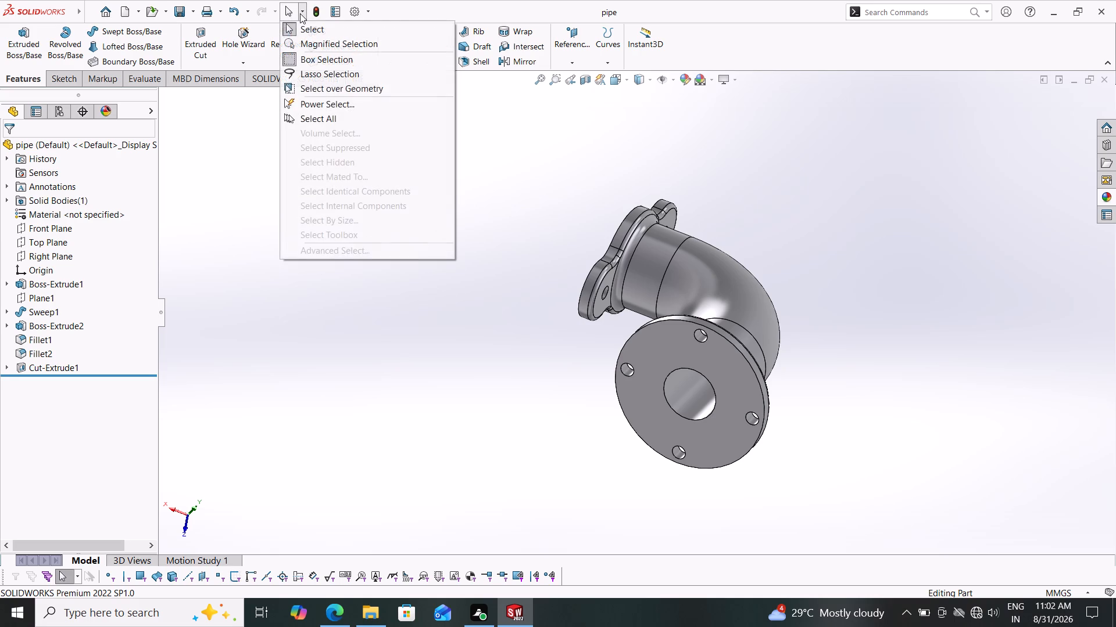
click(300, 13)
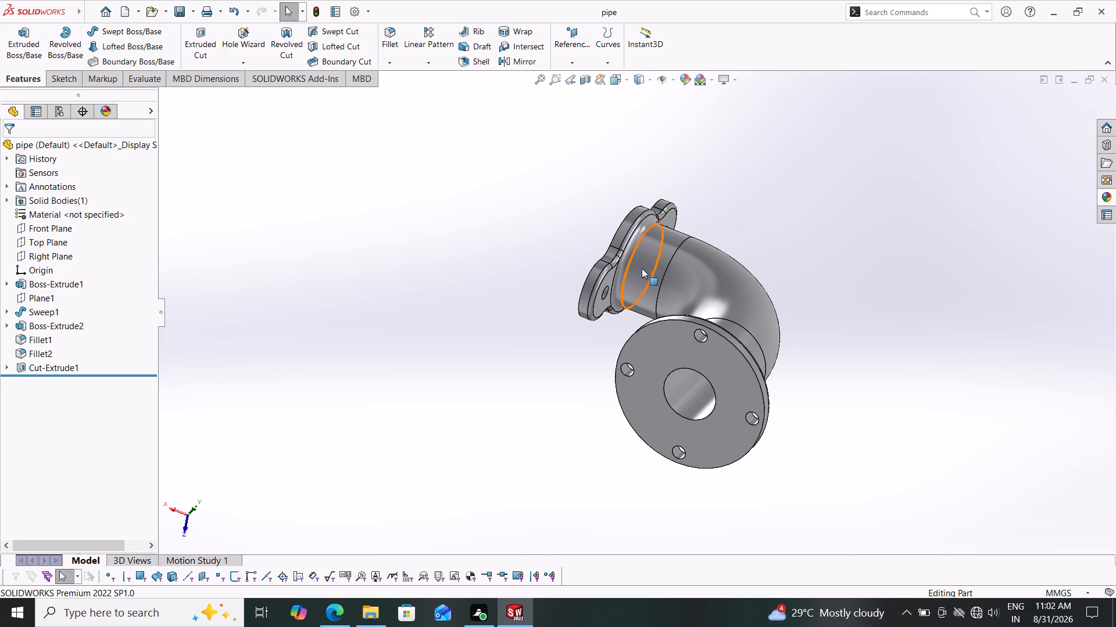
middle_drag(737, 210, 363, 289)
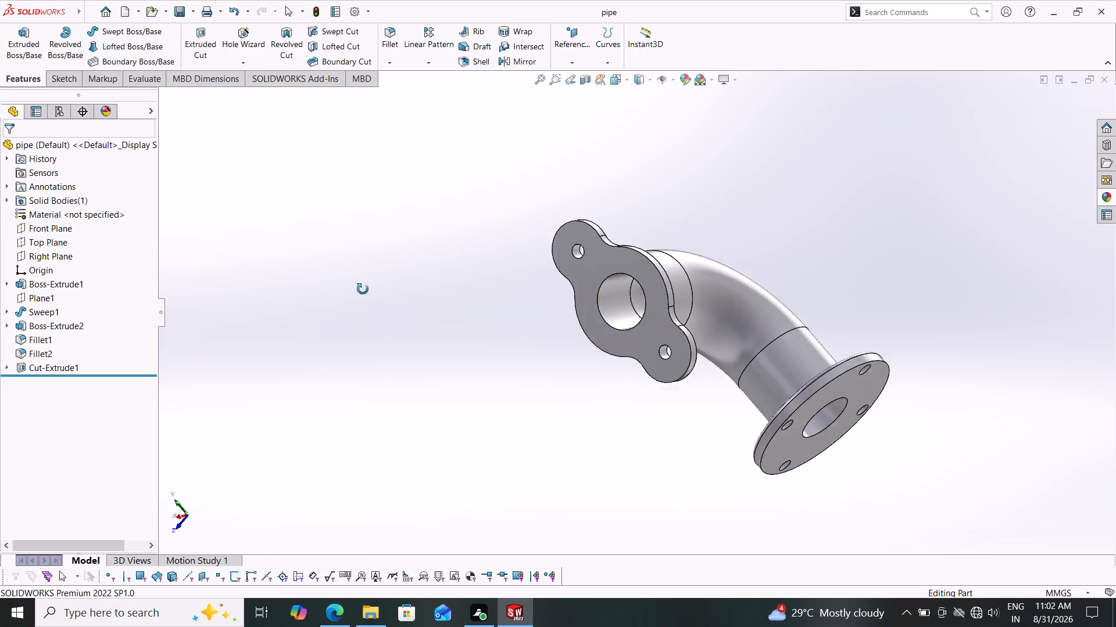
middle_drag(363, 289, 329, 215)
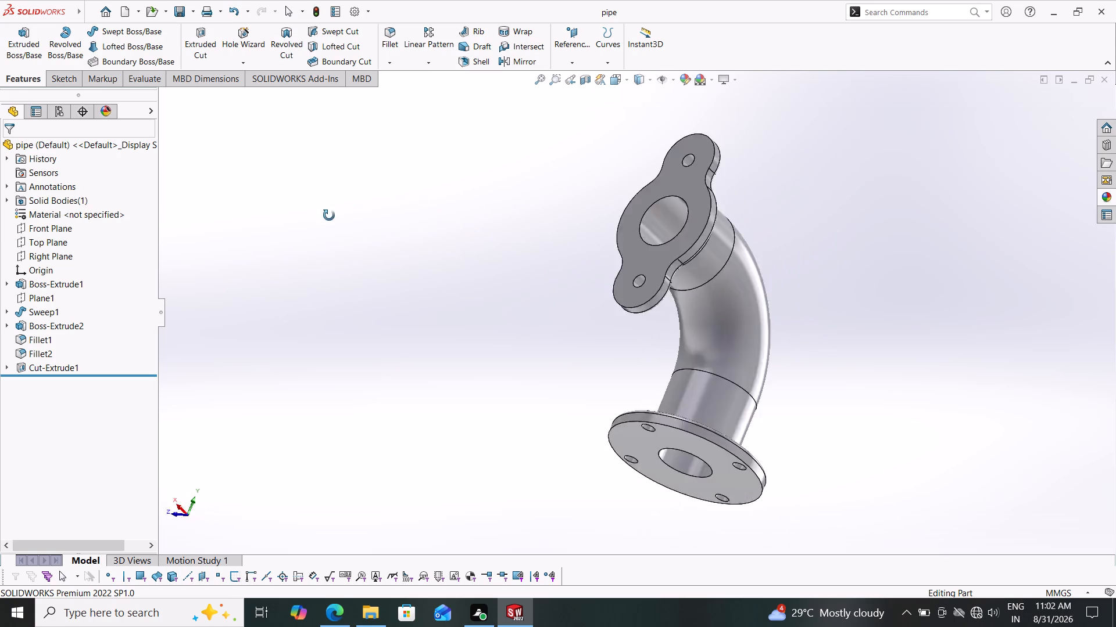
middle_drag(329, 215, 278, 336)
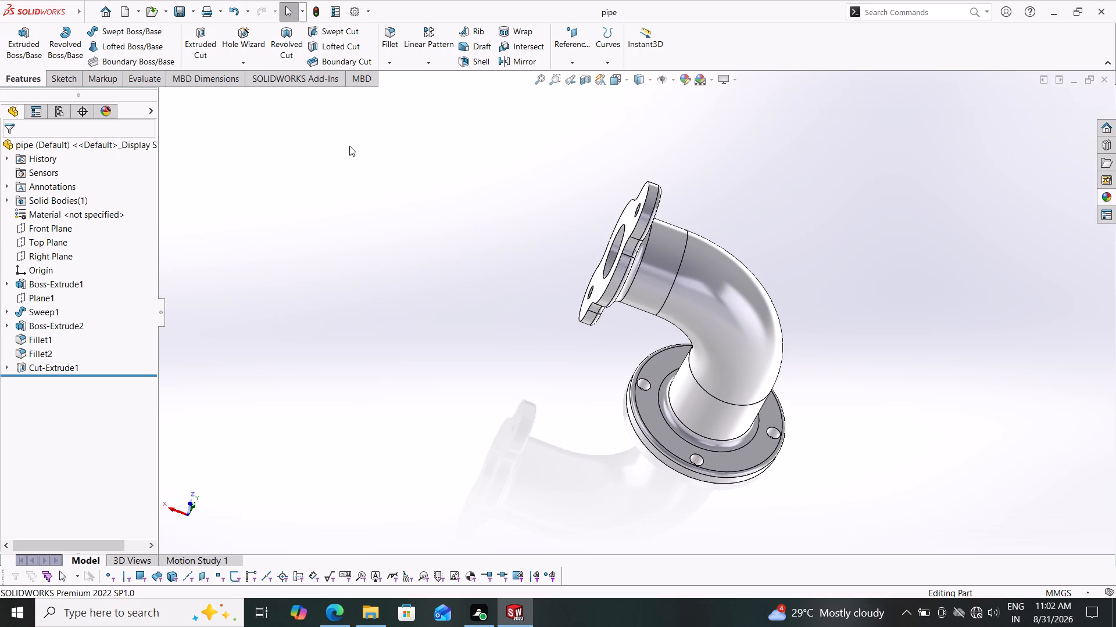
Create a new drawing from the pipe part on an A3 (ANSI) Landscape sheet.
click(139, 12)
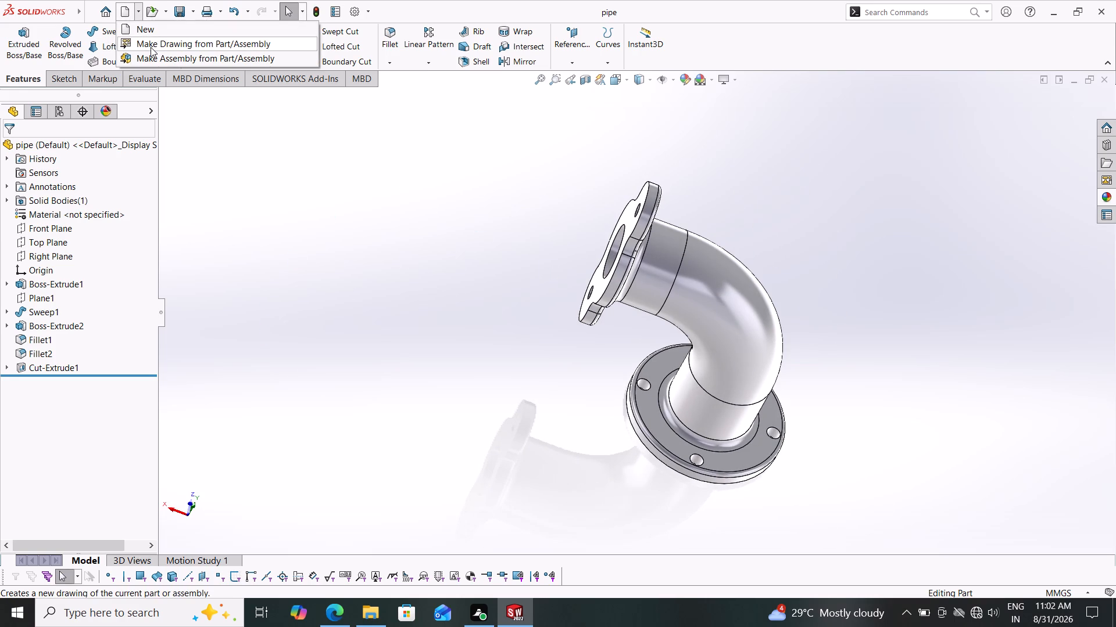
click(151, 47)
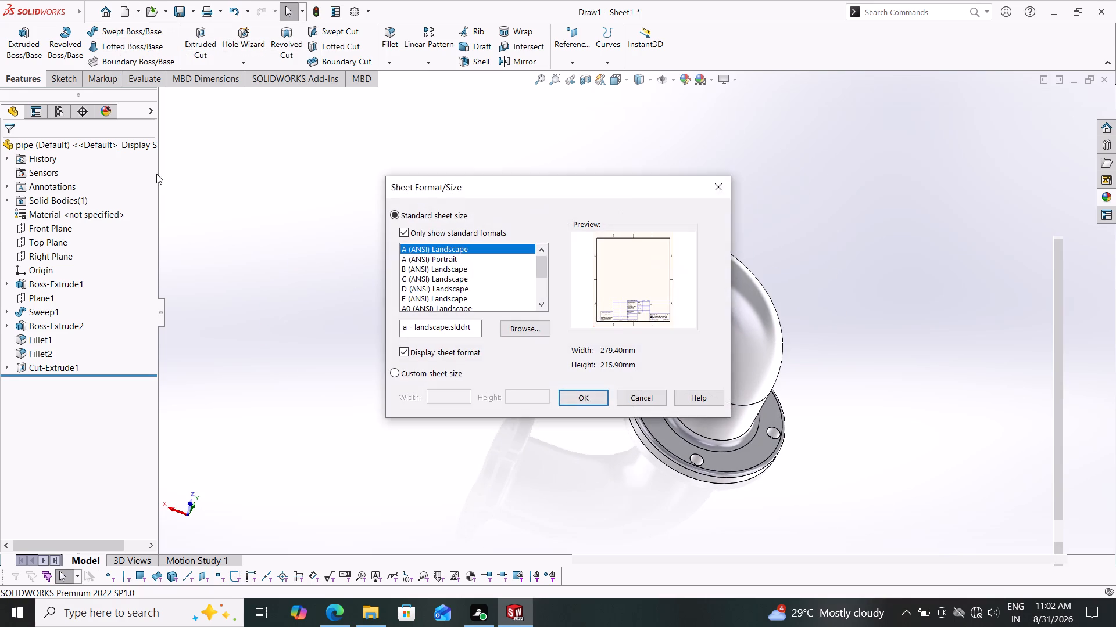
drag(543, 261, 540, 274)
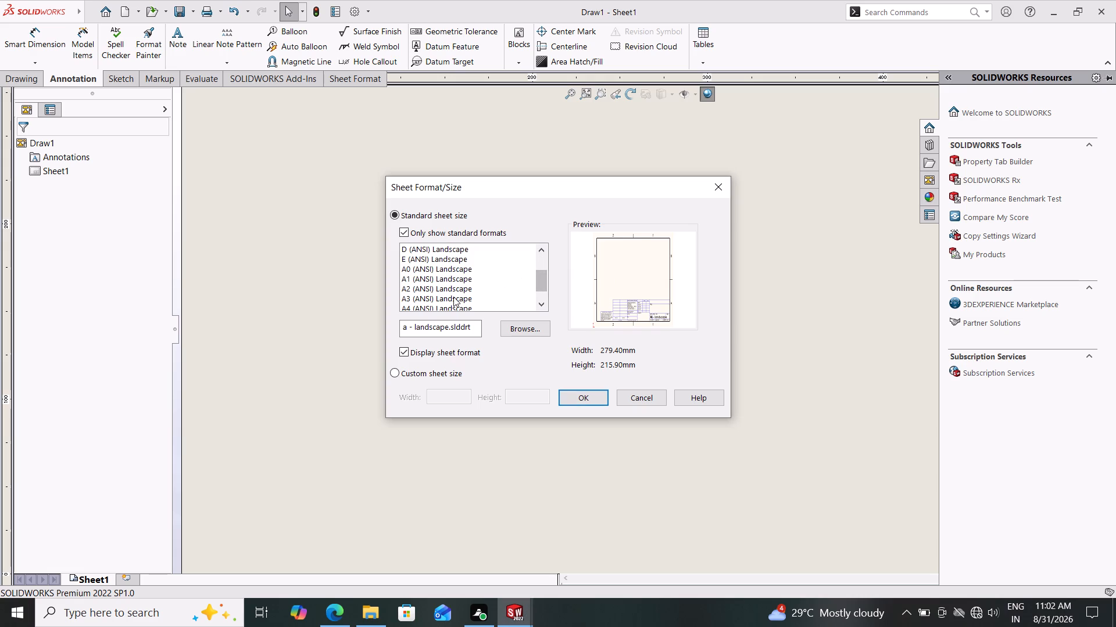
click(453, 296)
click(598, 398)
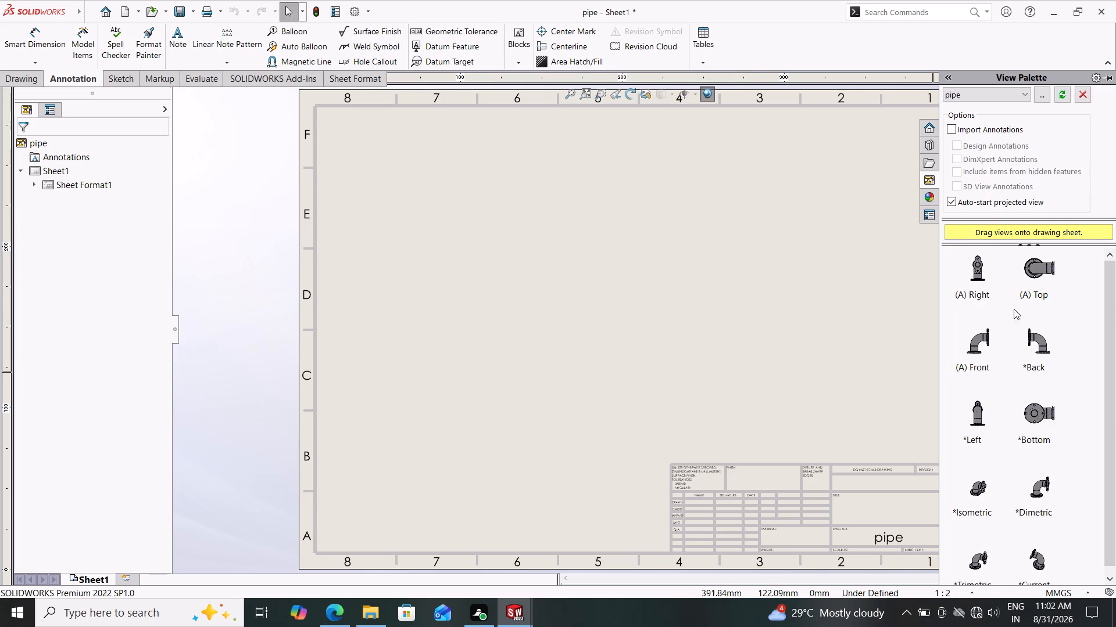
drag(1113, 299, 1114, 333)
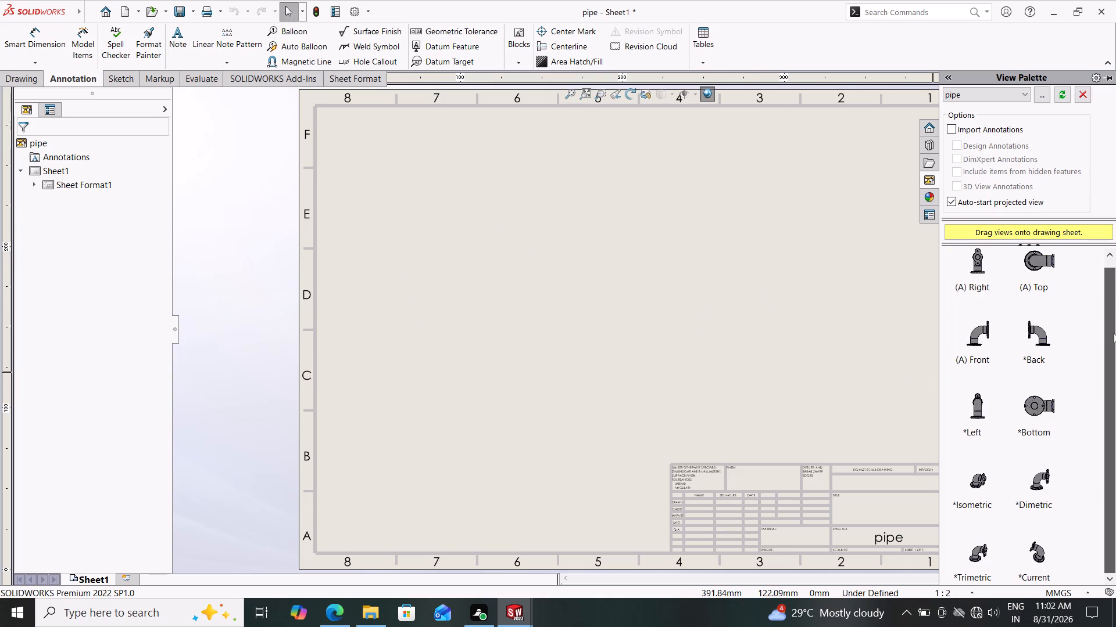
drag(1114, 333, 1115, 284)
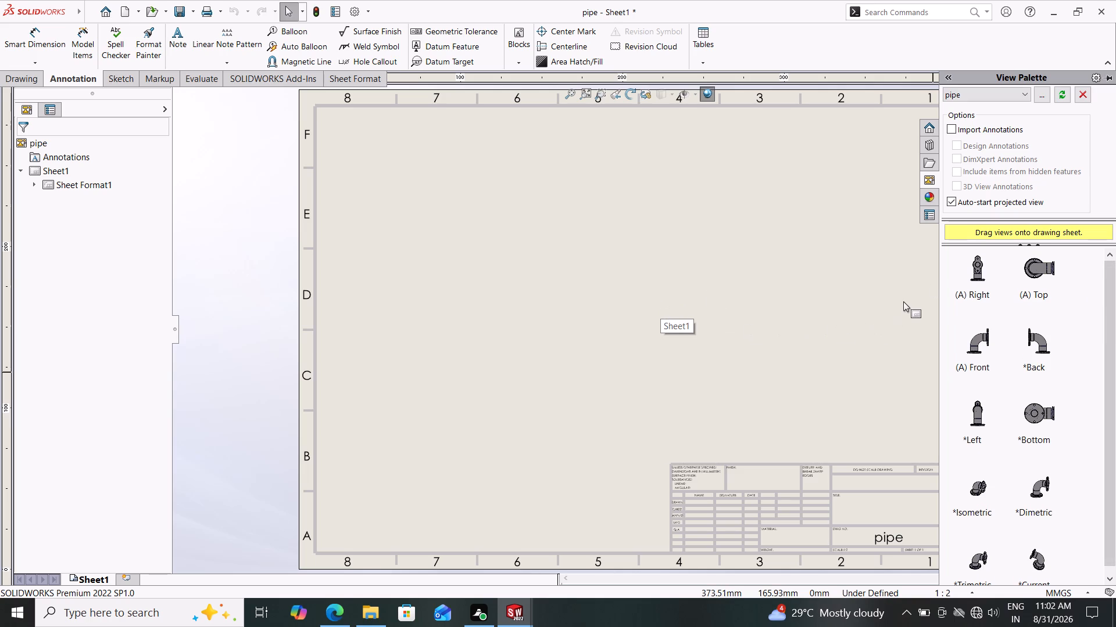
Place the Front view of the pipe in the sheet's upper-left area, around zones E7 to F7, without adding projected views.
drag(977, 344, 732, 272)
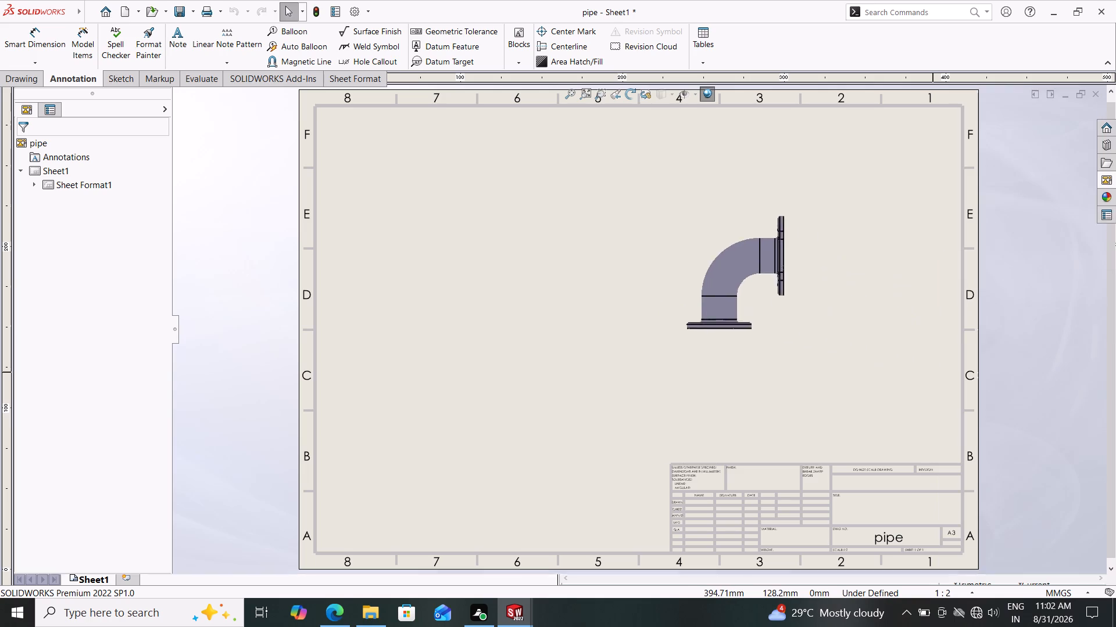
drag(732, 272, 423, 210)
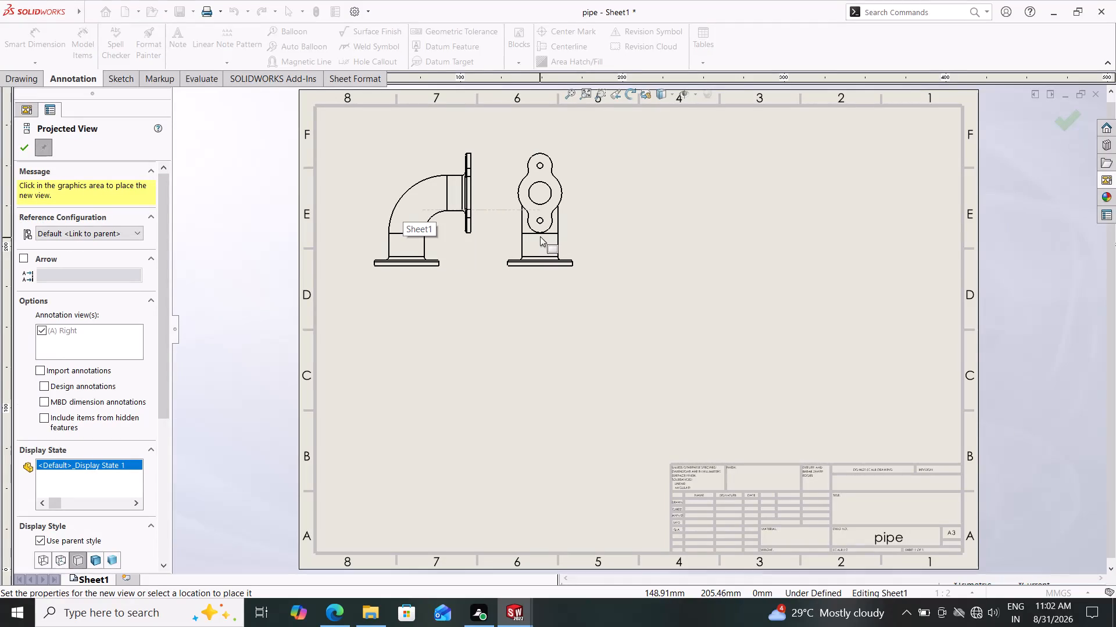
key(Escape)
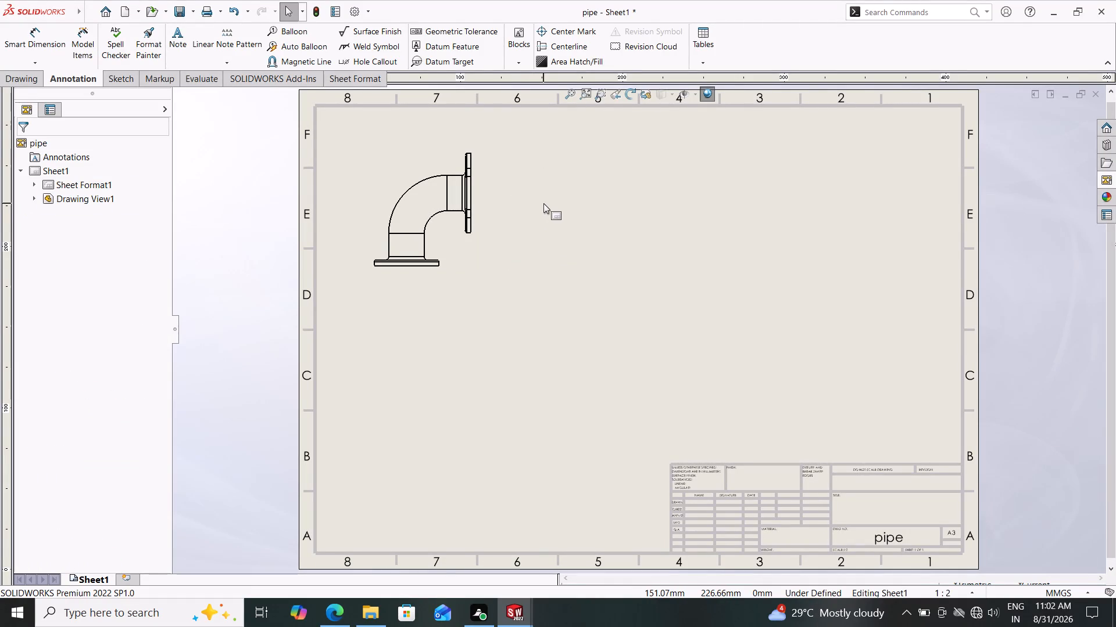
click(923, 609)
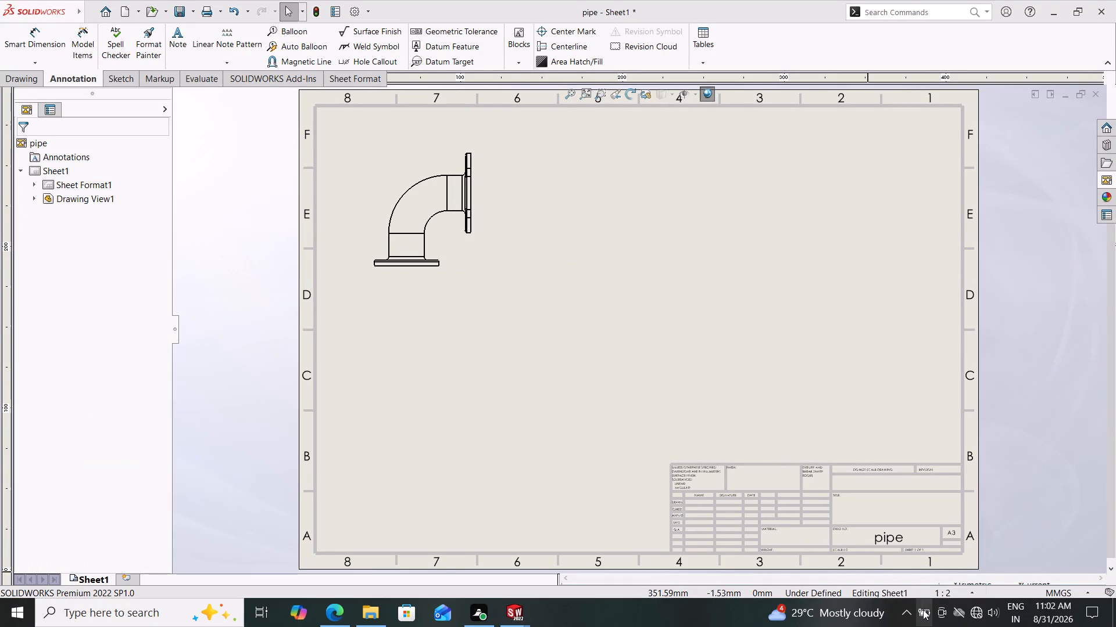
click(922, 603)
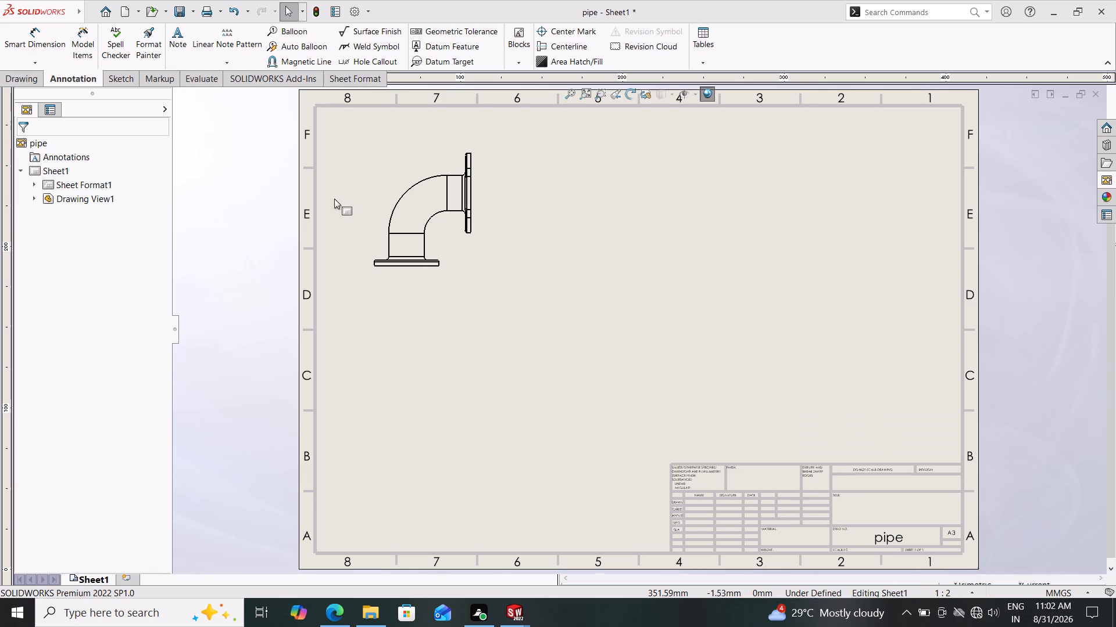
Insert a front Model View of pipe below the first view, with high-quality cosmetic threads, and project an isometric view from it.
click(19, 78)
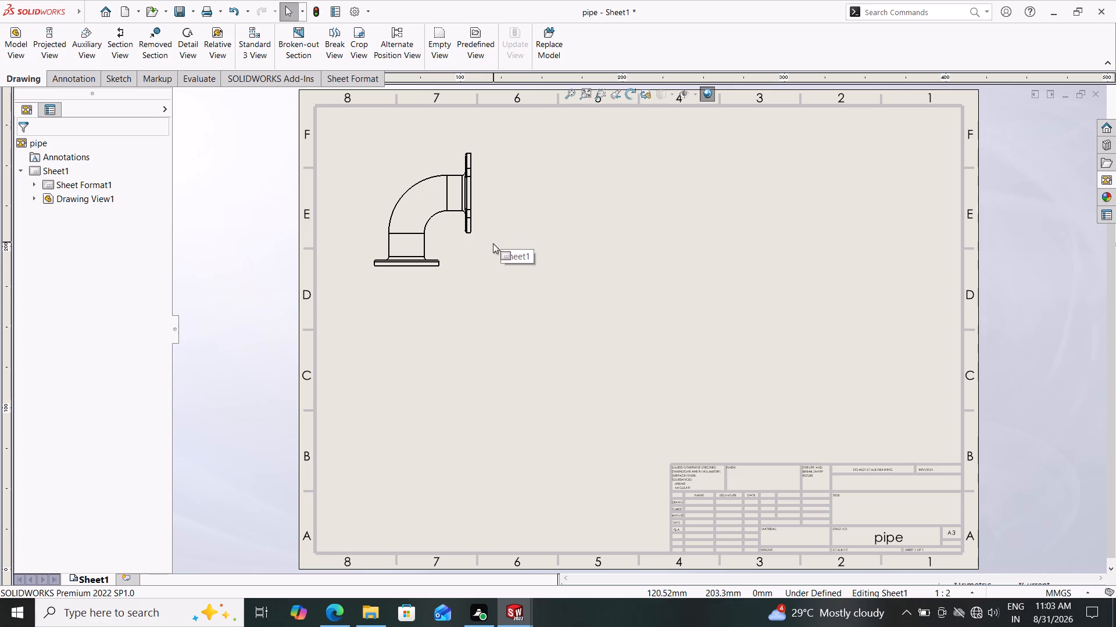
click(13, 35)
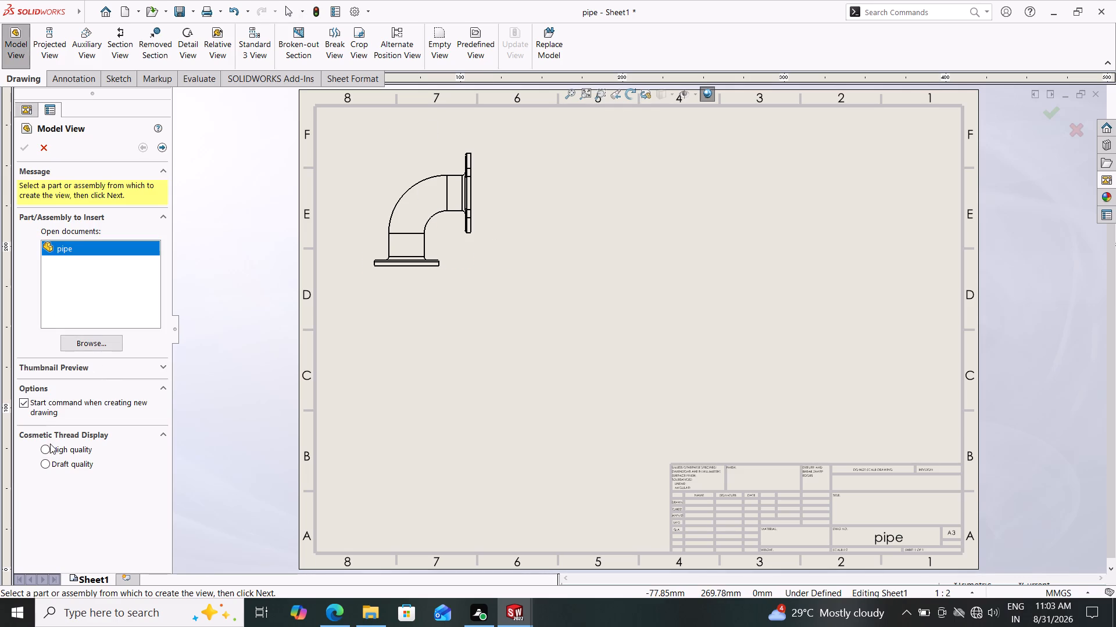
click(47, 452)
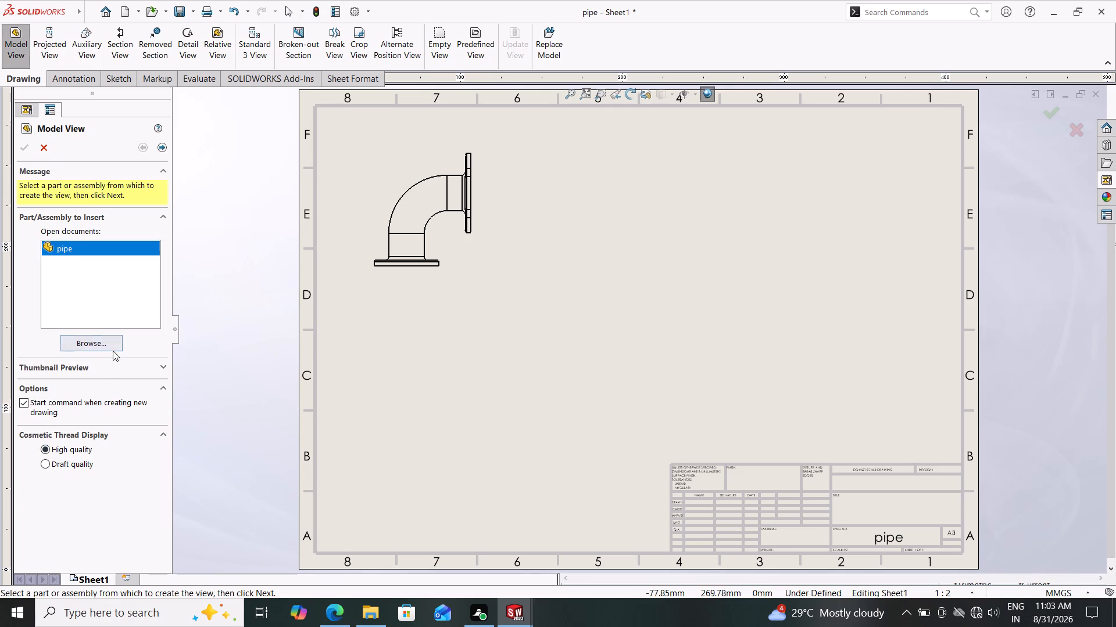
click(107, 342)
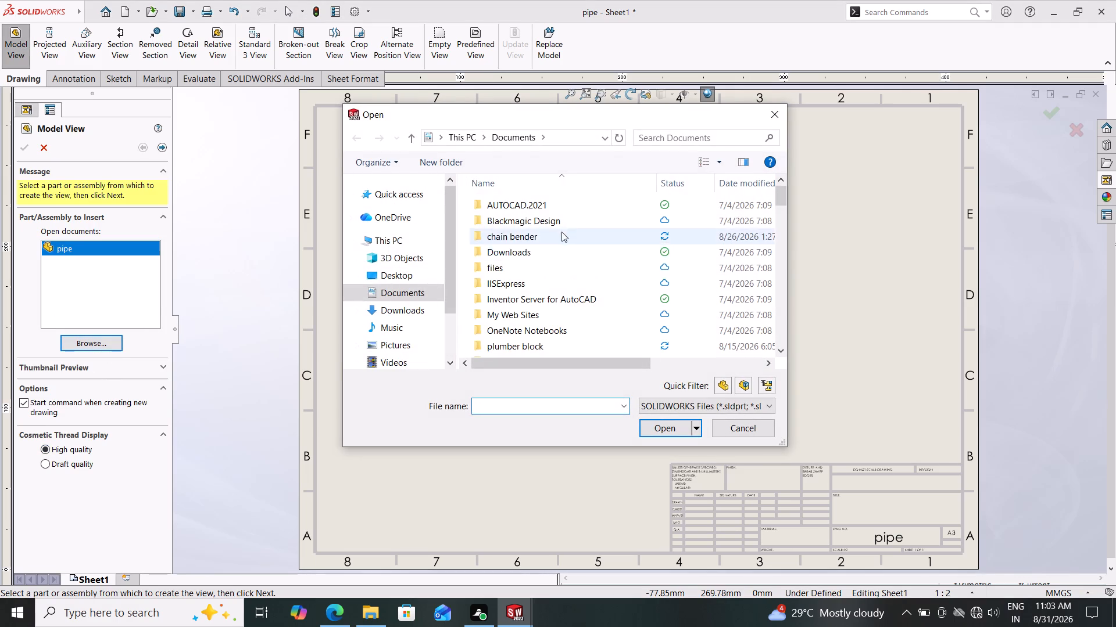
click(703, 138)
text(pip)
key(e)
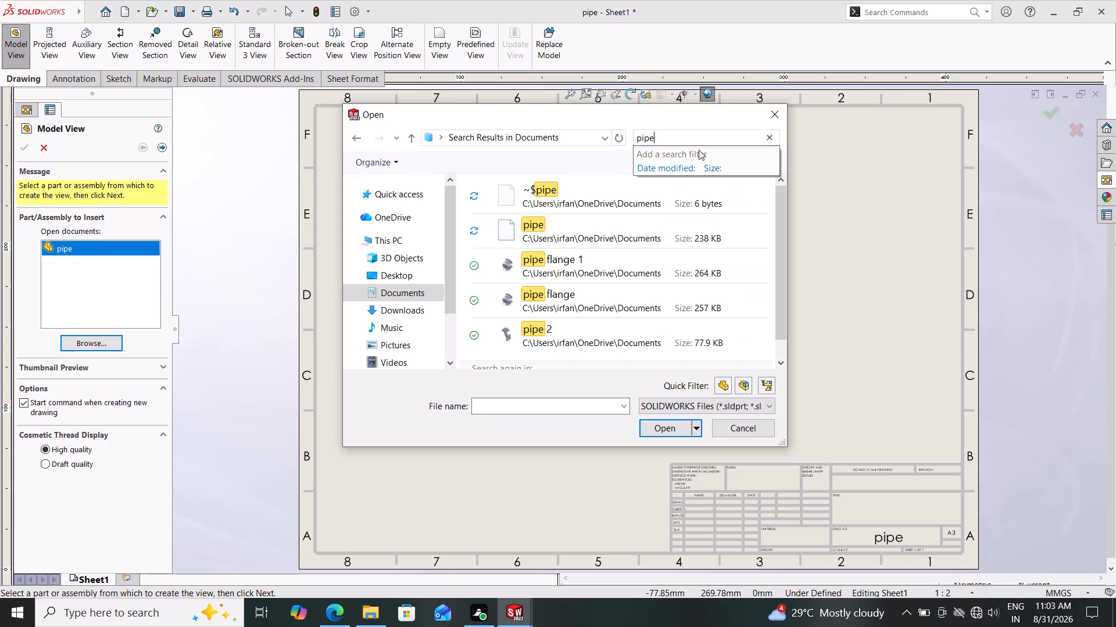
click(576, 231)
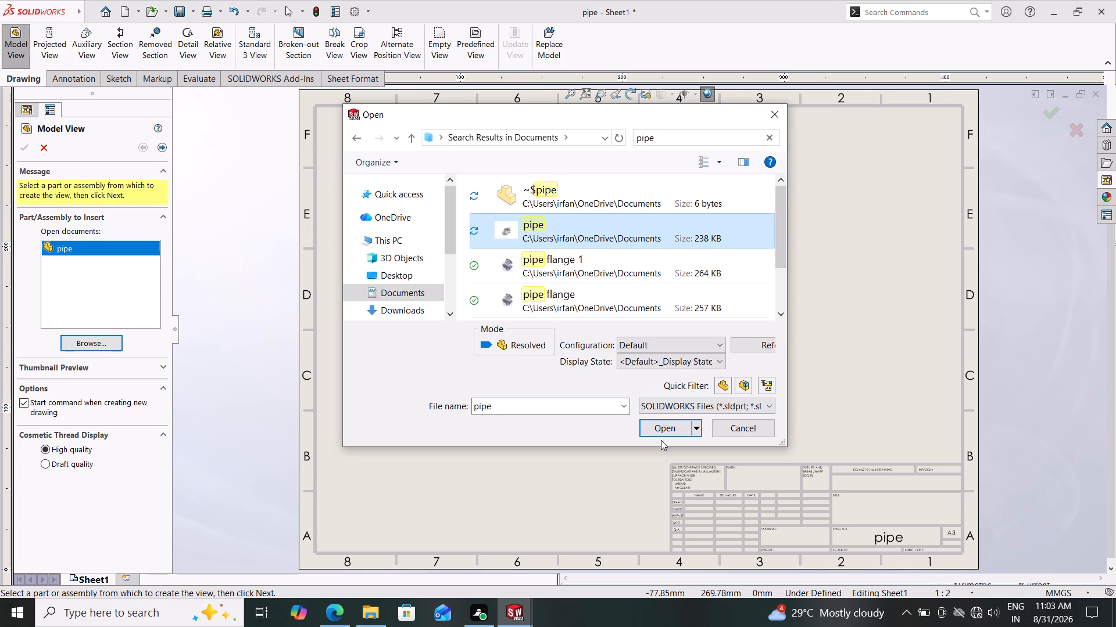
click(666, 432)
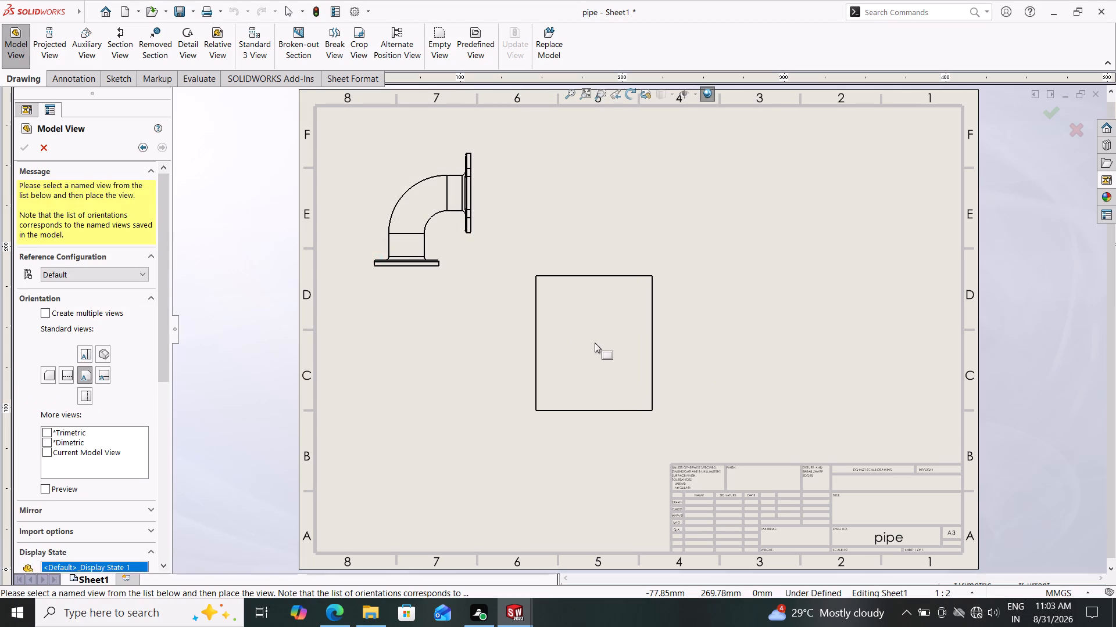
click(425, 409)
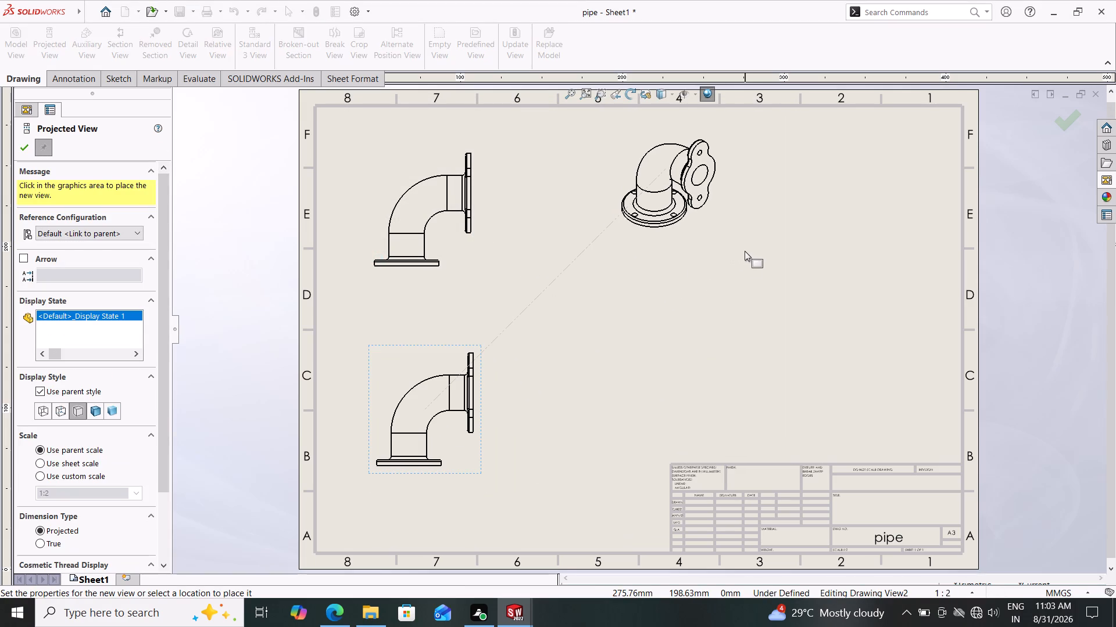
click(734, 262)
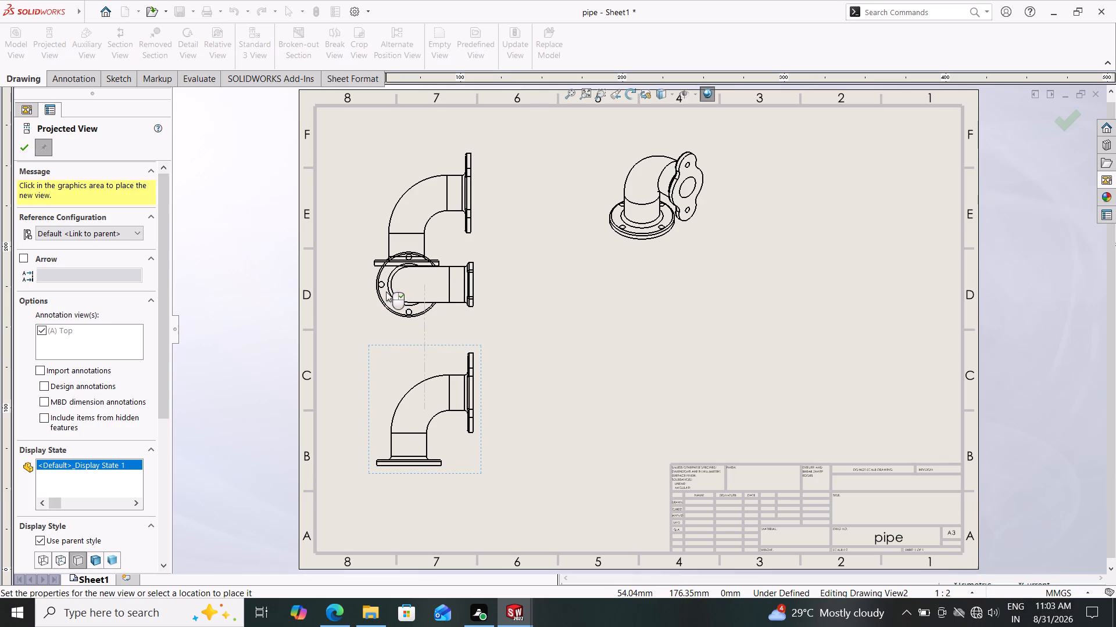
key(Escape)
key(Escape)
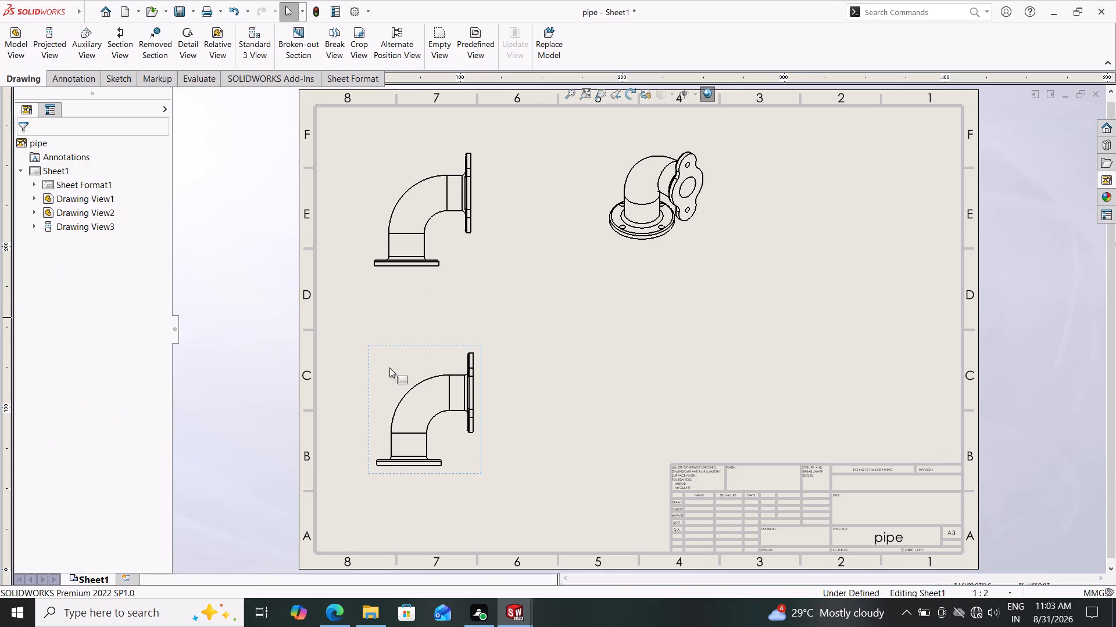
Delete the duplicate lower front view, keeping the isometric view on the sheet.
click(482, 356)
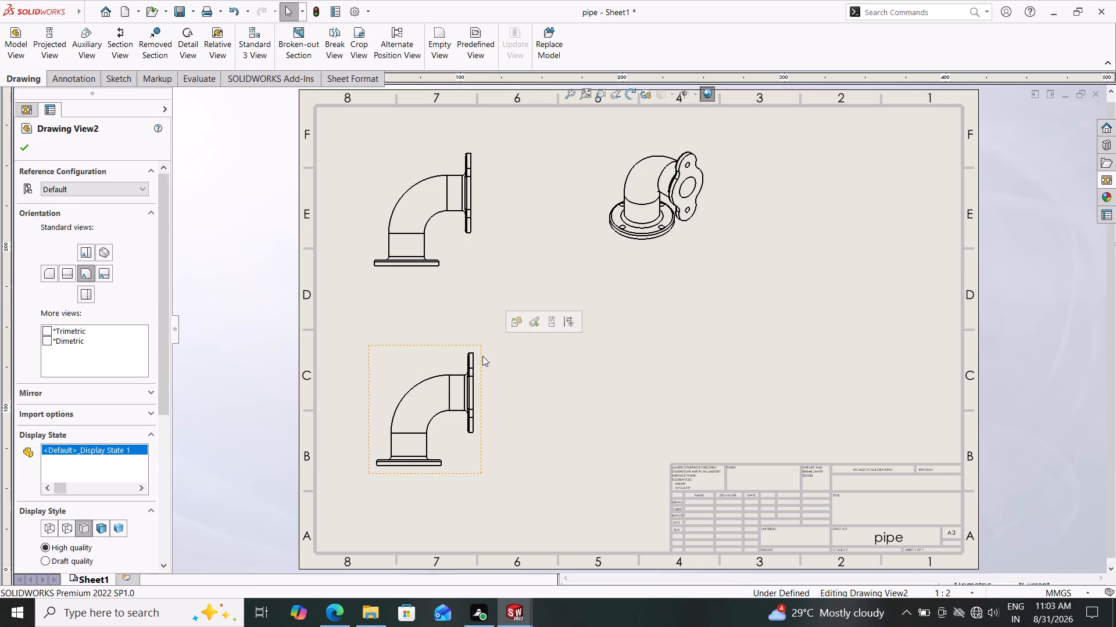
key(Delete)
click(653, 250)
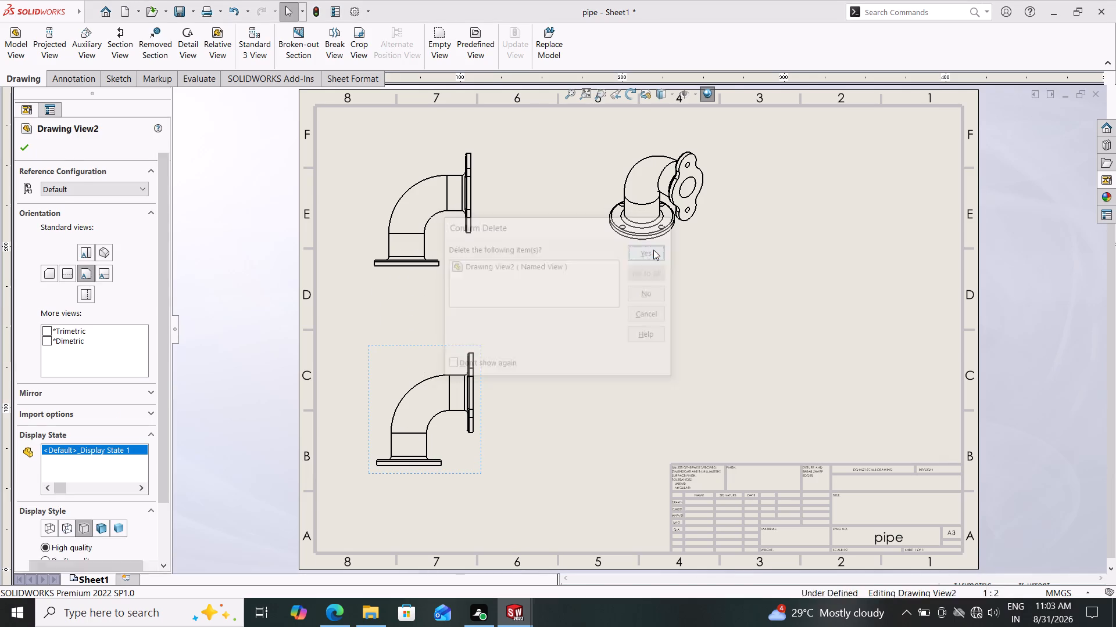
Move the isometric view to the sheet's upper-right area, around zones E1 and E2.
drag(716, 128, 904, 142)
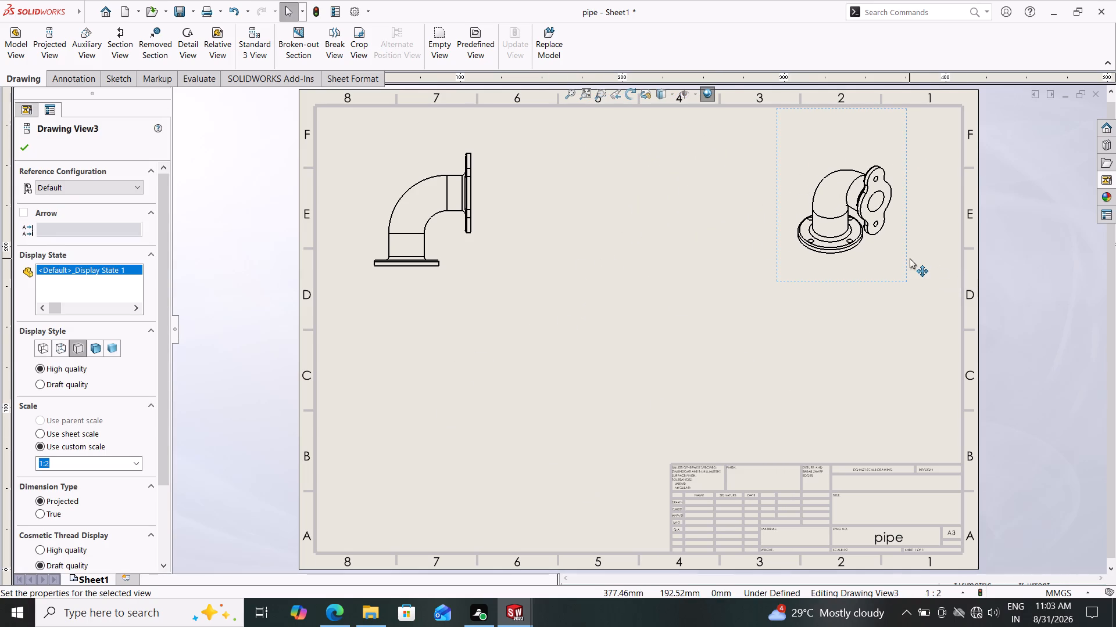
drag(906, 258, 923, 258)
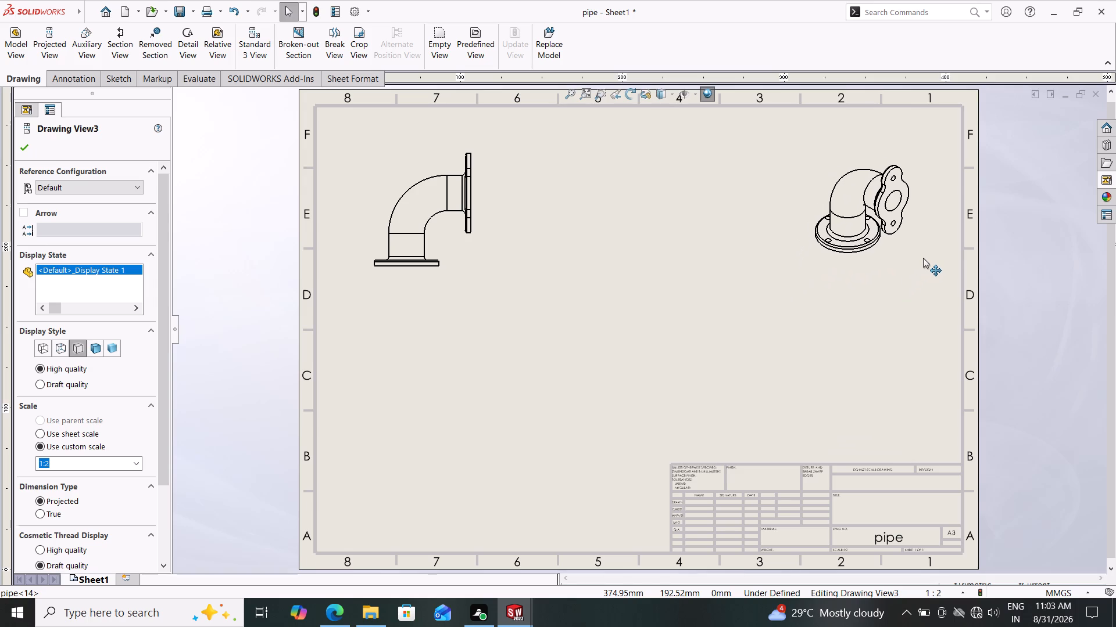
drag(923, 258, 921, 264)
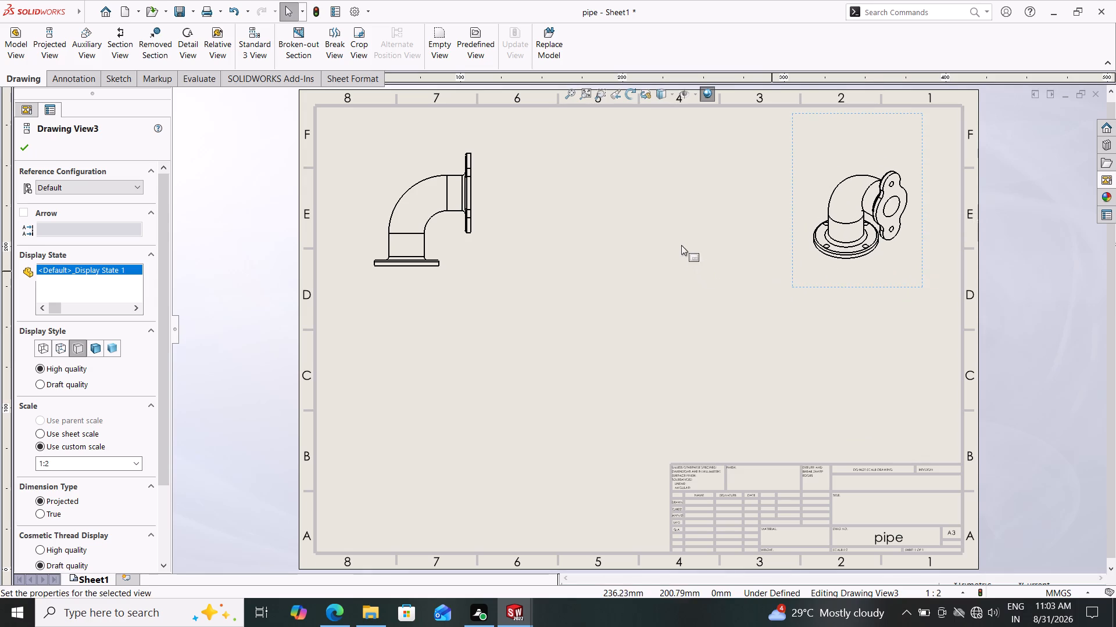
key(Escape)
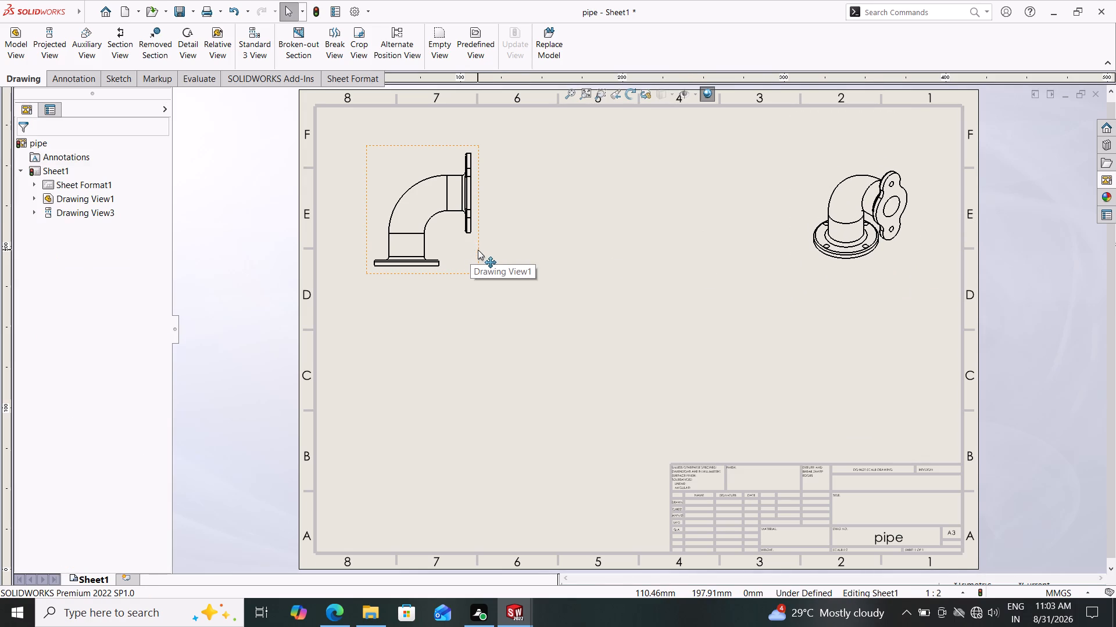
Shift the front view horizontally away from the sheet's left border, to about zone 6.
drag(478, 250, 541, 249)
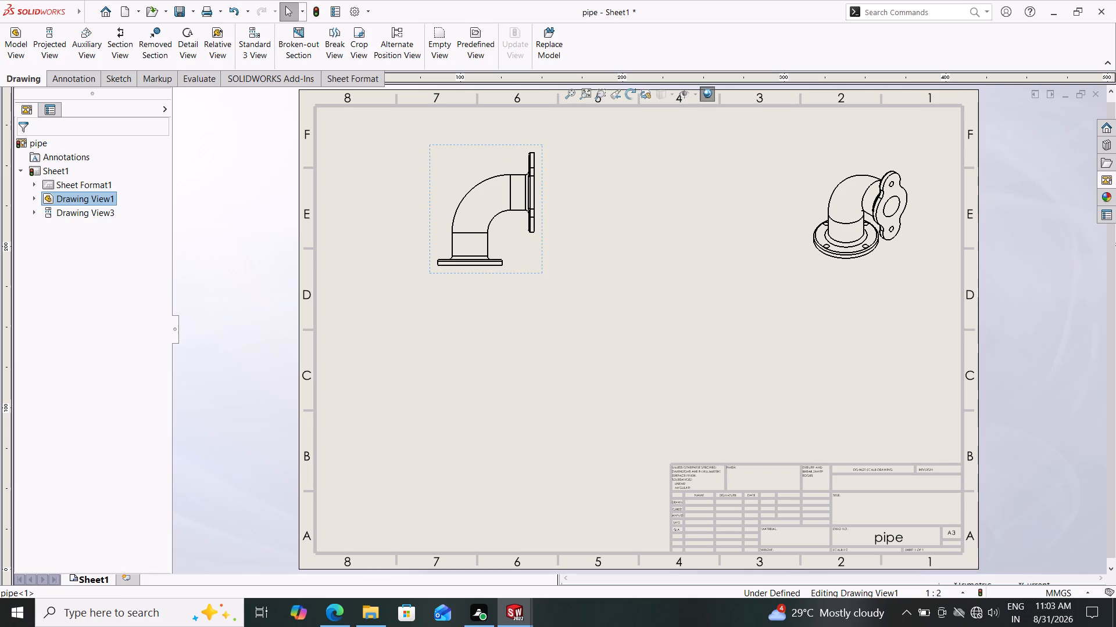
key(Escape)
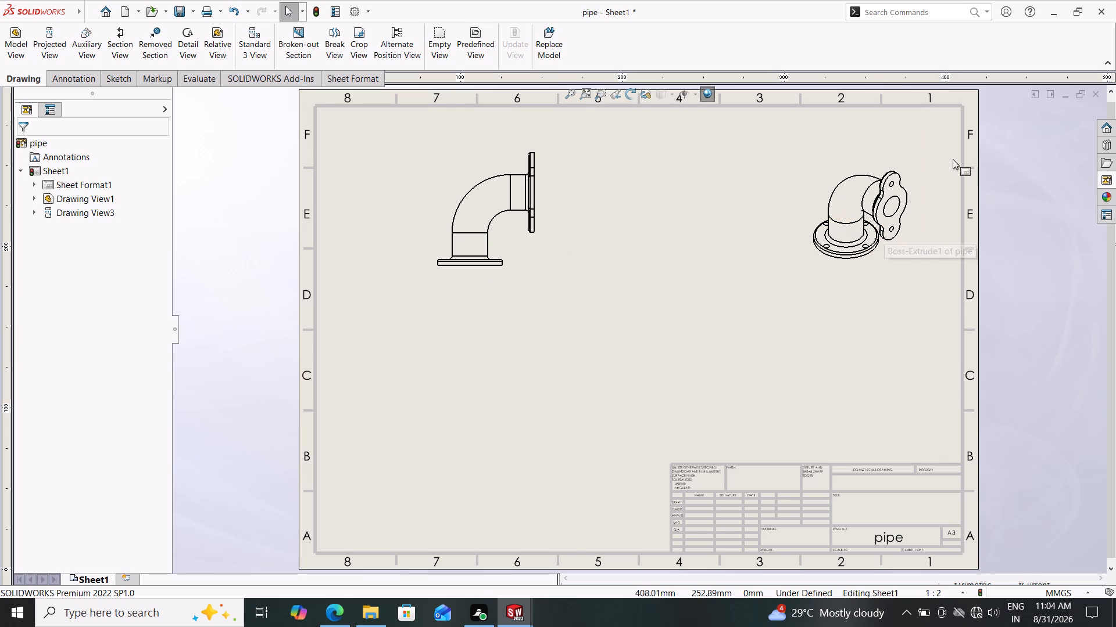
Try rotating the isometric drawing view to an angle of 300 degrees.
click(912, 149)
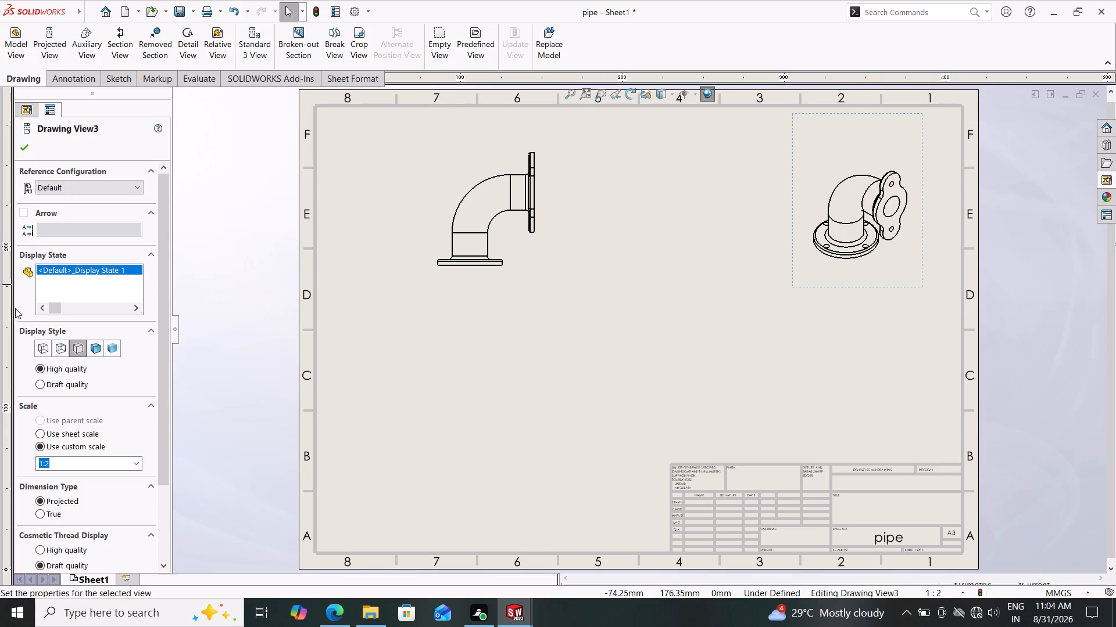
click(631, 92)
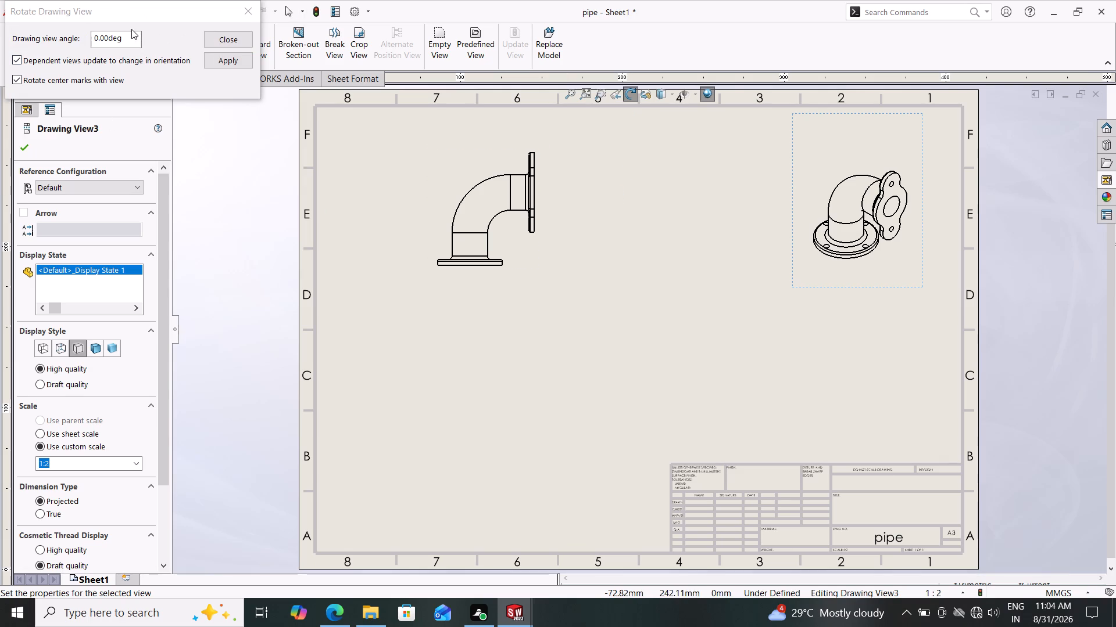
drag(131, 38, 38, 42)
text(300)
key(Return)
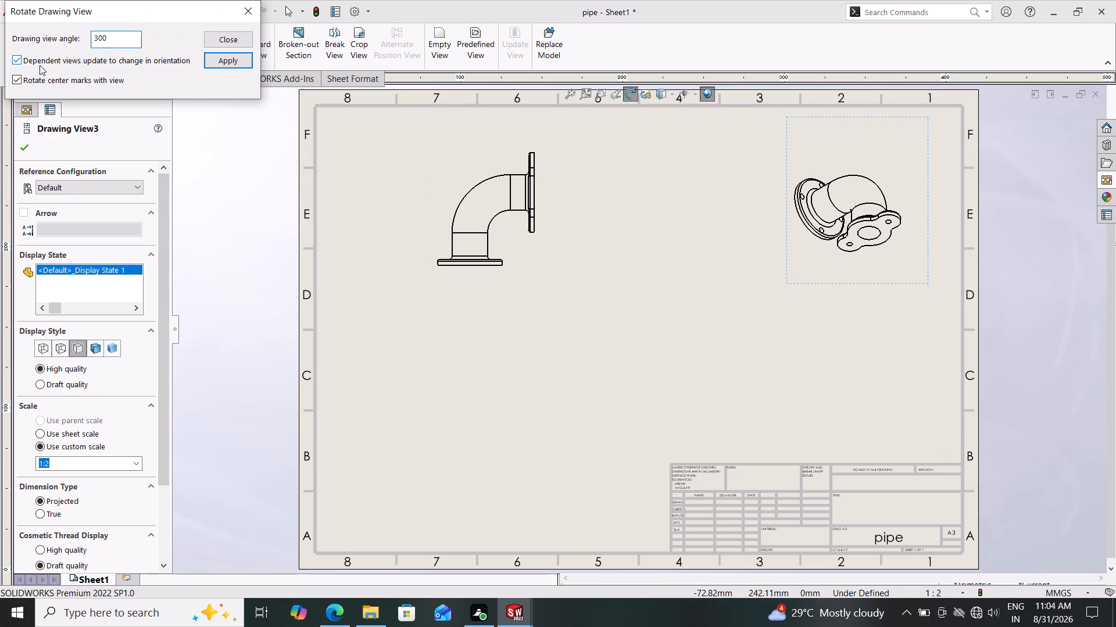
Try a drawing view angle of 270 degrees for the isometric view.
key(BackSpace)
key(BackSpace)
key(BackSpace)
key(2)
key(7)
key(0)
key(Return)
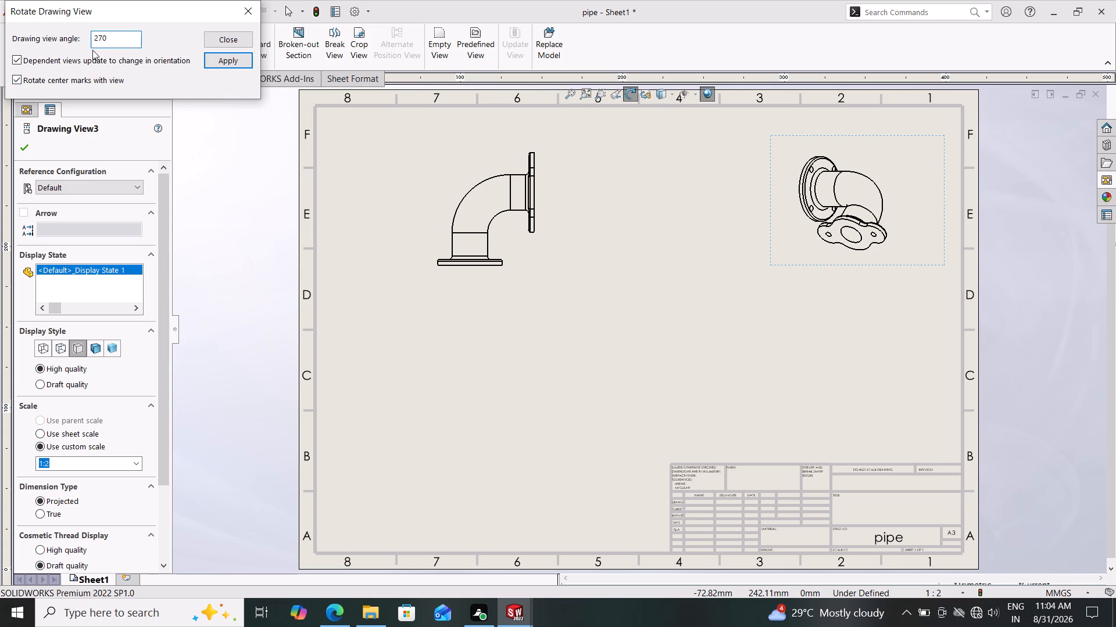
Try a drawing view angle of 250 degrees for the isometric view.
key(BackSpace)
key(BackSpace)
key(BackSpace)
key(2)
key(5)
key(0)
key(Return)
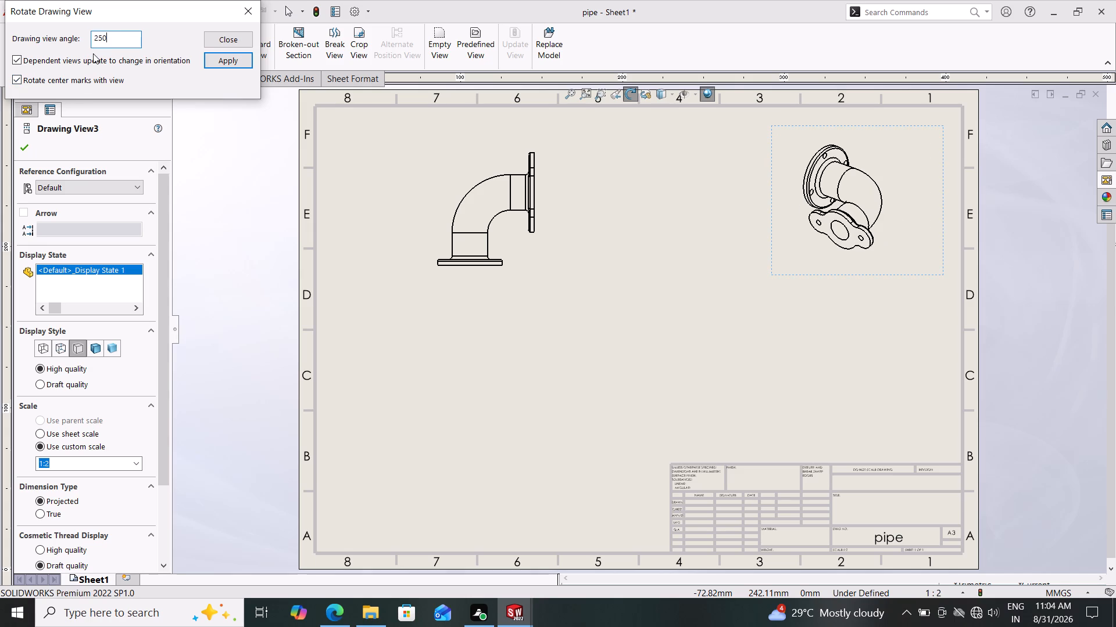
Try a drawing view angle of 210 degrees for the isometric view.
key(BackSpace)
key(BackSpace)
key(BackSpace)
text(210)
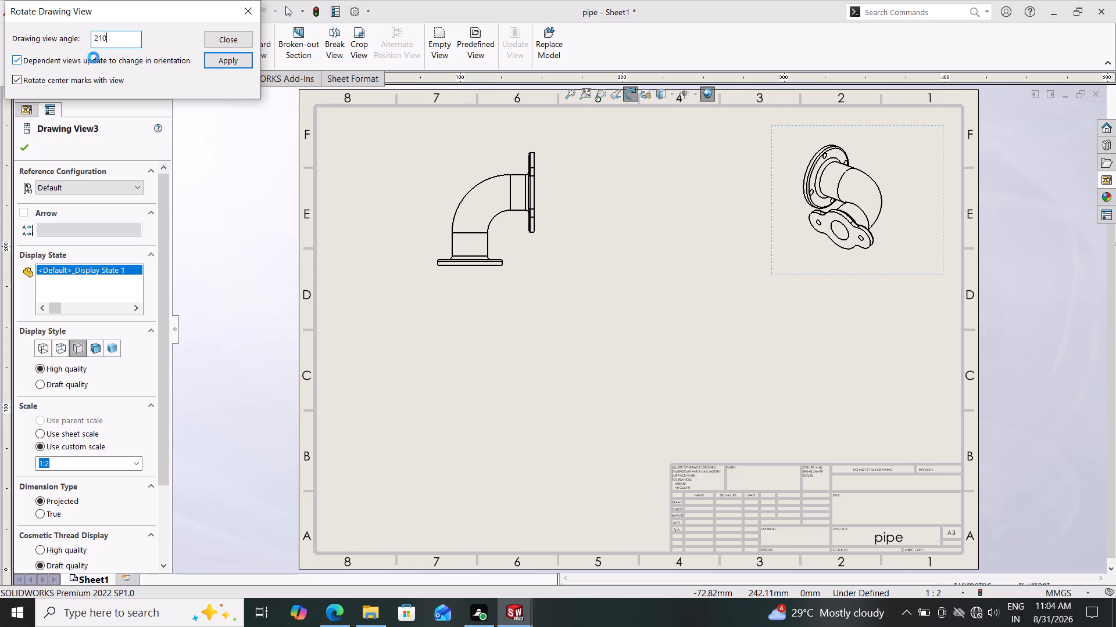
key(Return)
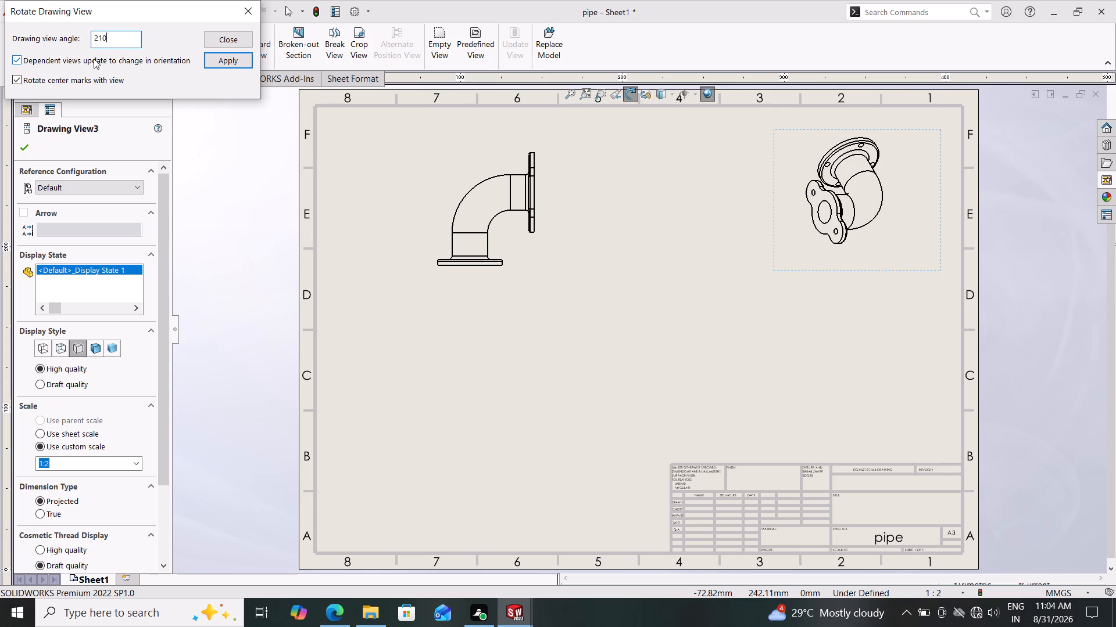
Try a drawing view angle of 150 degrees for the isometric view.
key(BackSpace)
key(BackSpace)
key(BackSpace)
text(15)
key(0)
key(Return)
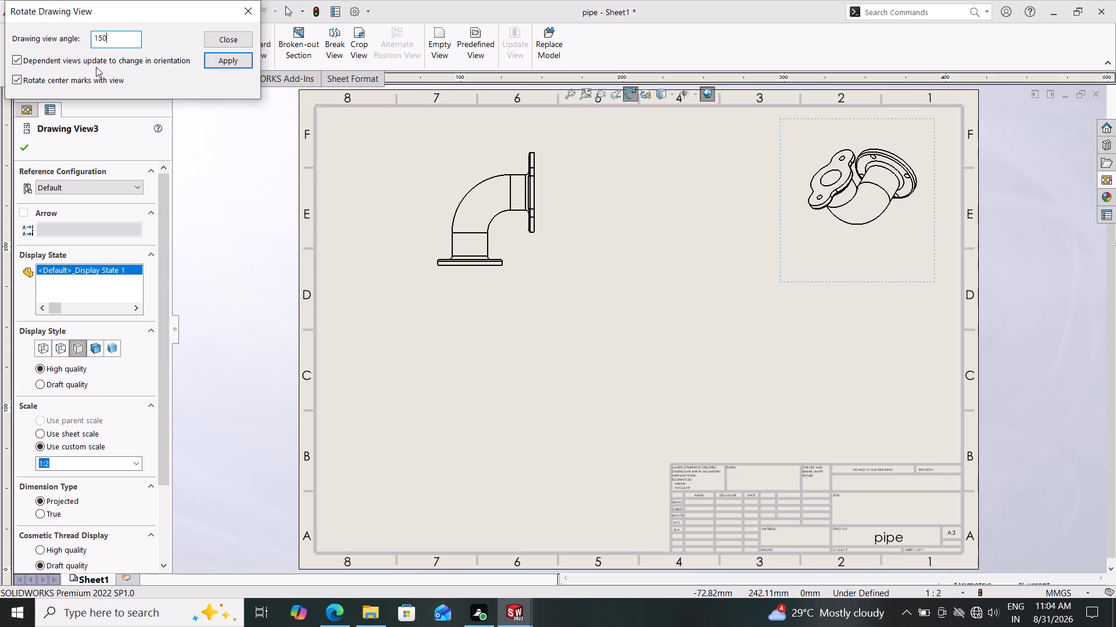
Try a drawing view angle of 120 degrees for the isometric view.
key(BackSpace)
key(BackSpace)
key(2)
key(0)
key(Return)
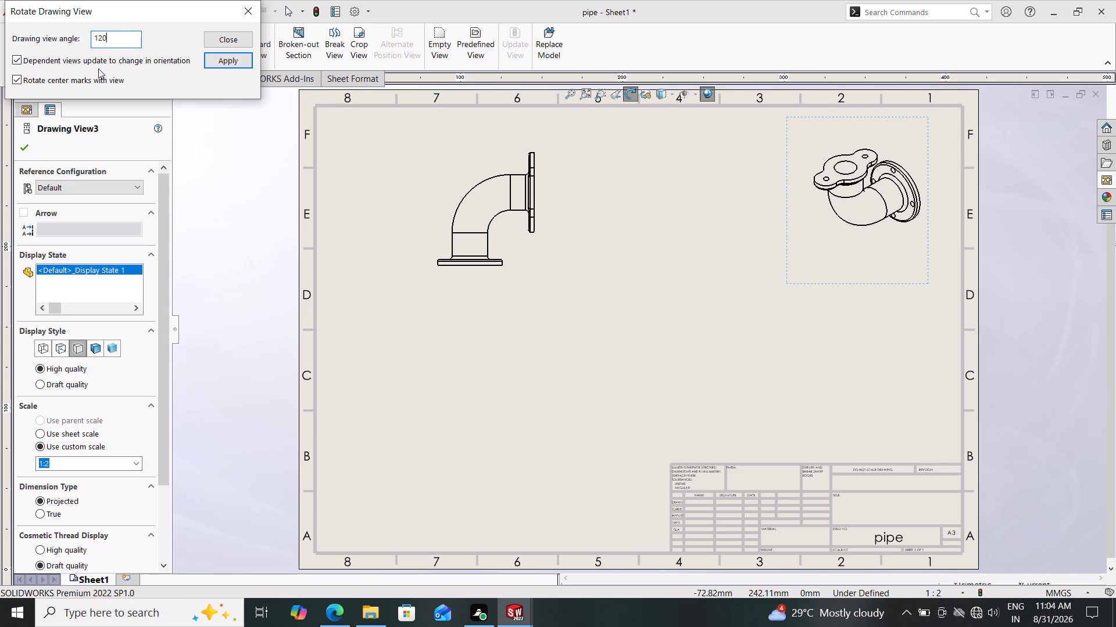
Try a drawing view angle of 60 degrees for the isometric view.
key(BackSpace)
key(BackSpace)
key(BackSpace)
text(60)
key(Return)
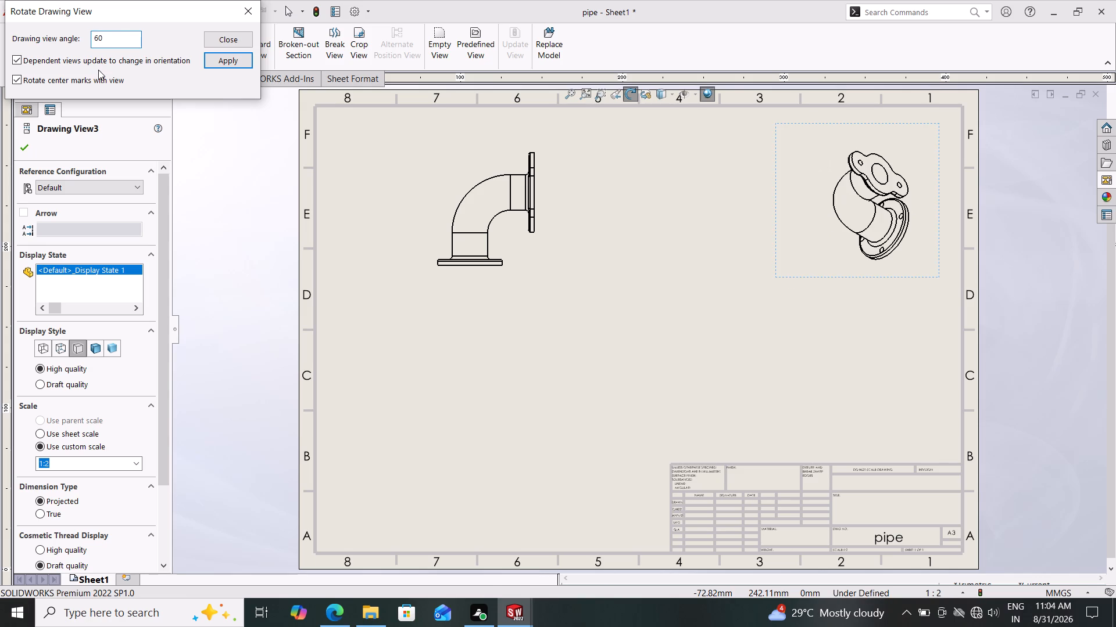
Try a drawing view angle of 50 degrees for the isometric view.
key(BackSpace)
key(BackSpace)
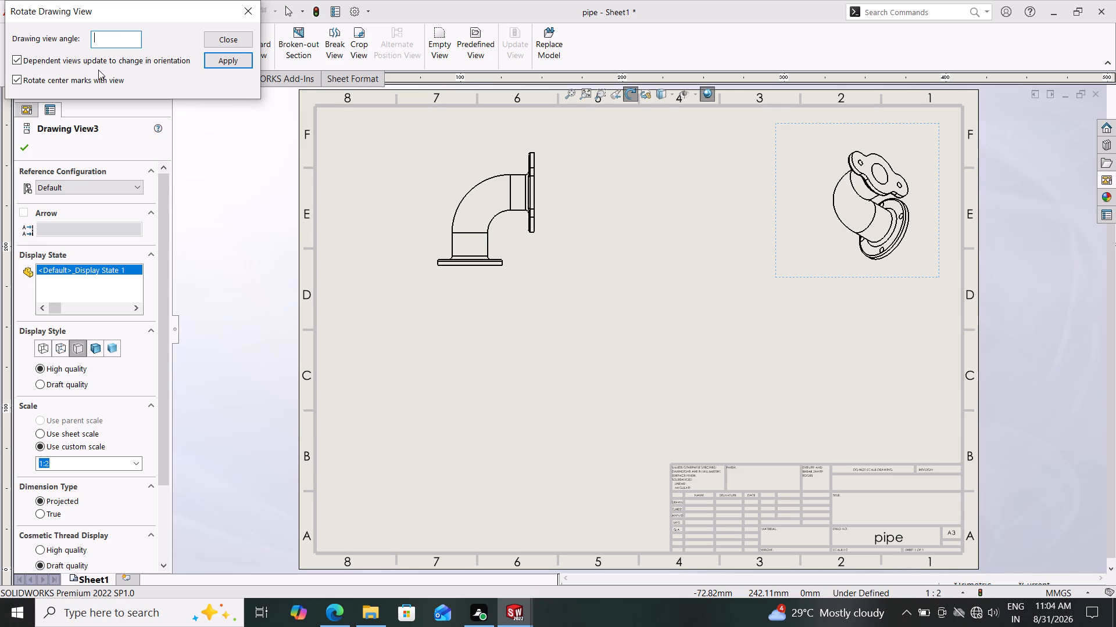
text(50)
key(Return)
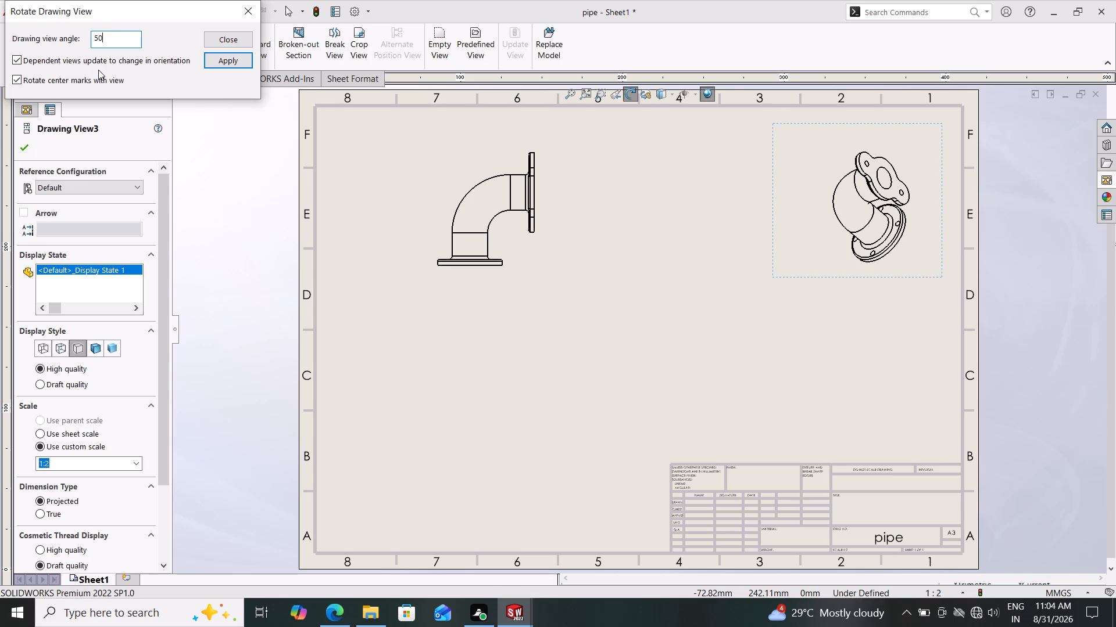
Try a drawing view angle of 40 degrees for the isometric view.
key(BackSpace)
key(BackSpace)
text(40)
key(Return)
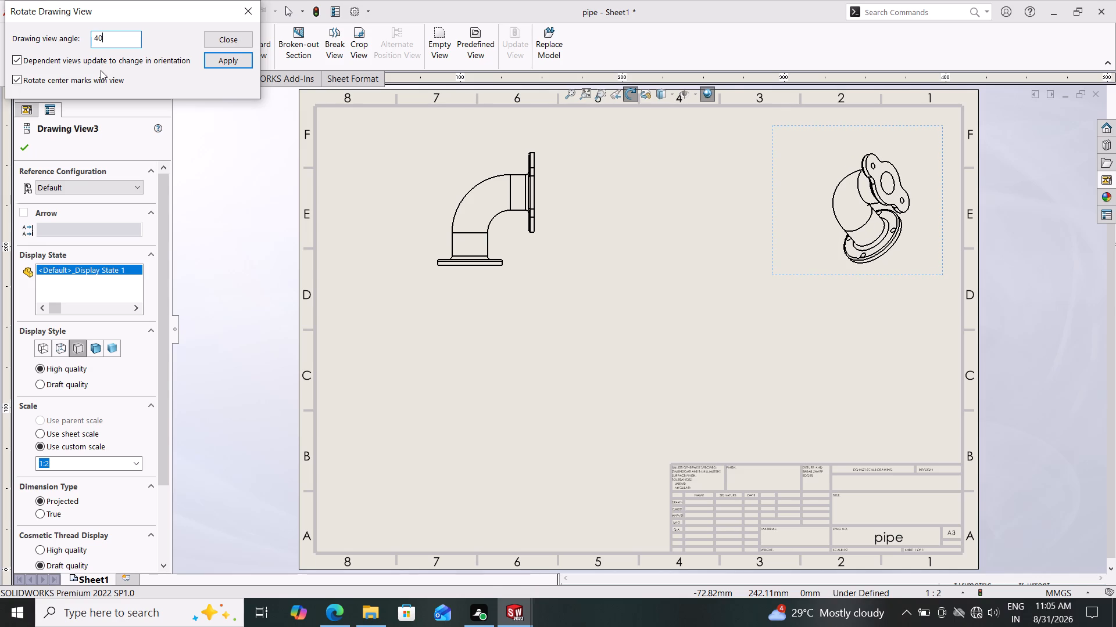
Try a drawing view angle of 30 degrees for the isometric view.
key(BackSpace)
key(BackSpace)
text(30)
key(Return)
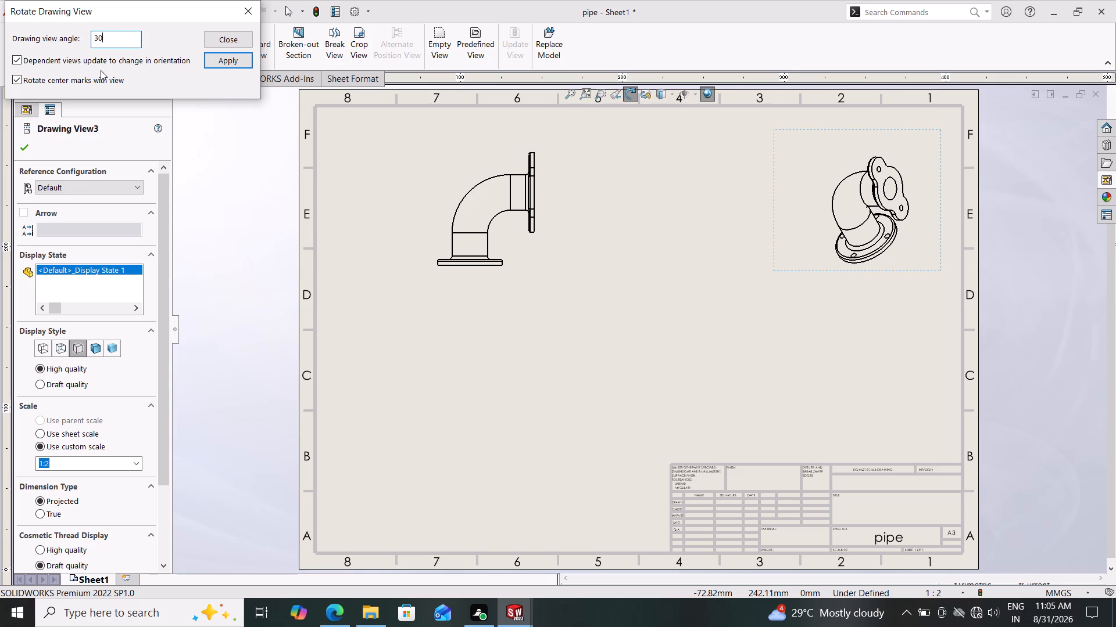
Rotate the isometric view to a drawing view angle of 20 degrees and finish the view rotation.
key(BackSpace)
key(BackSpace)
text(20)
key(Return)
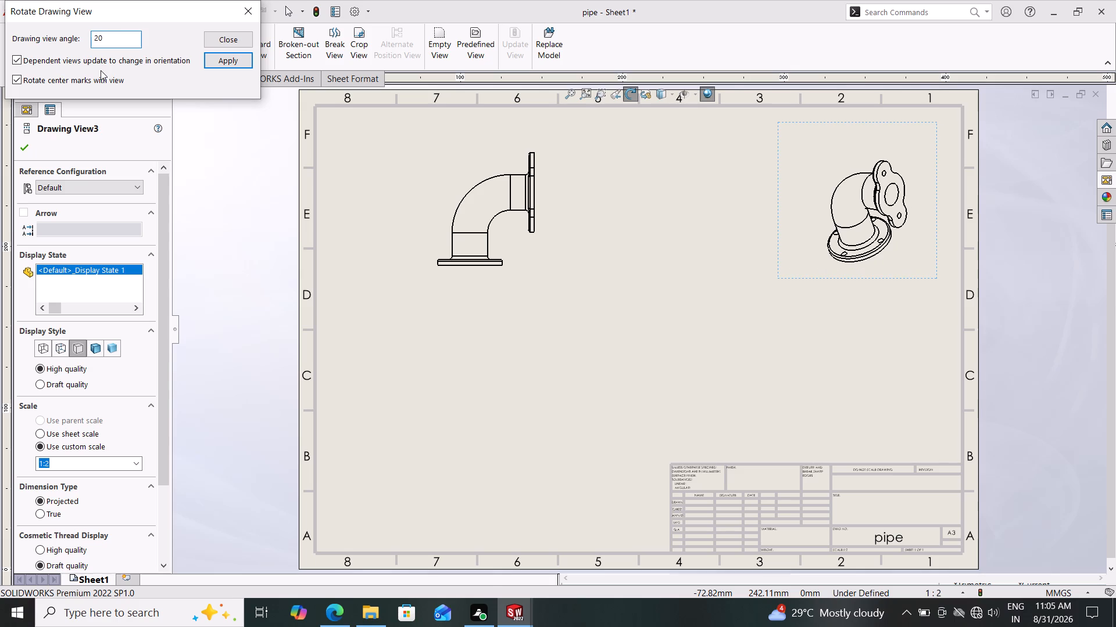
click(222, 59)
click(226, 44)
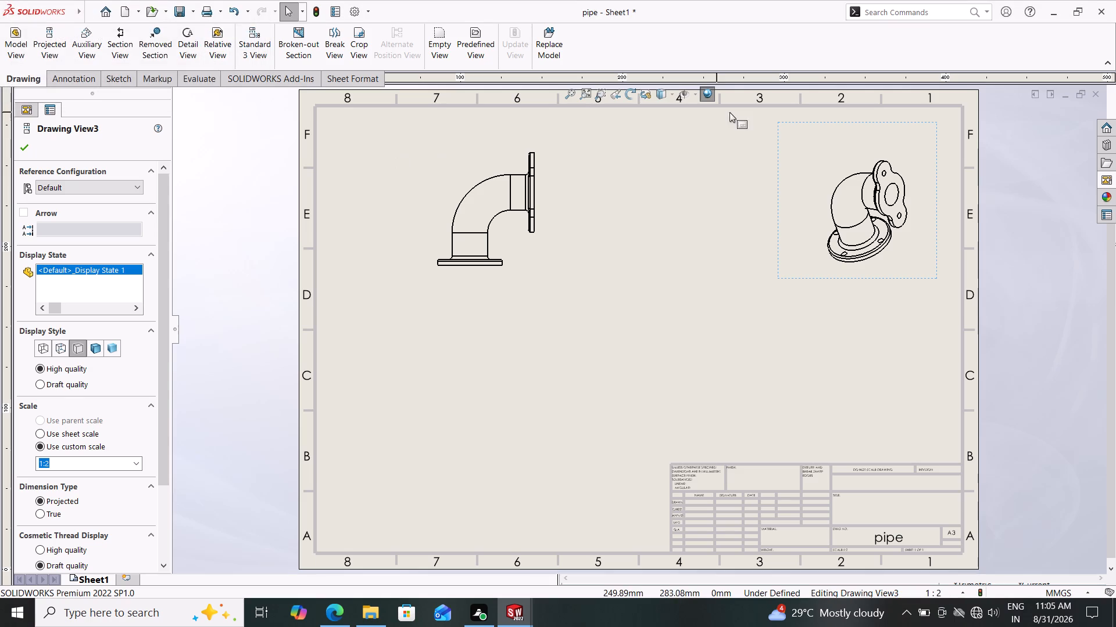
Reposition the front view near the sheet's upper-left corner and the isometric view near its upper-right corner.
drag(939, 124, 920, 132)
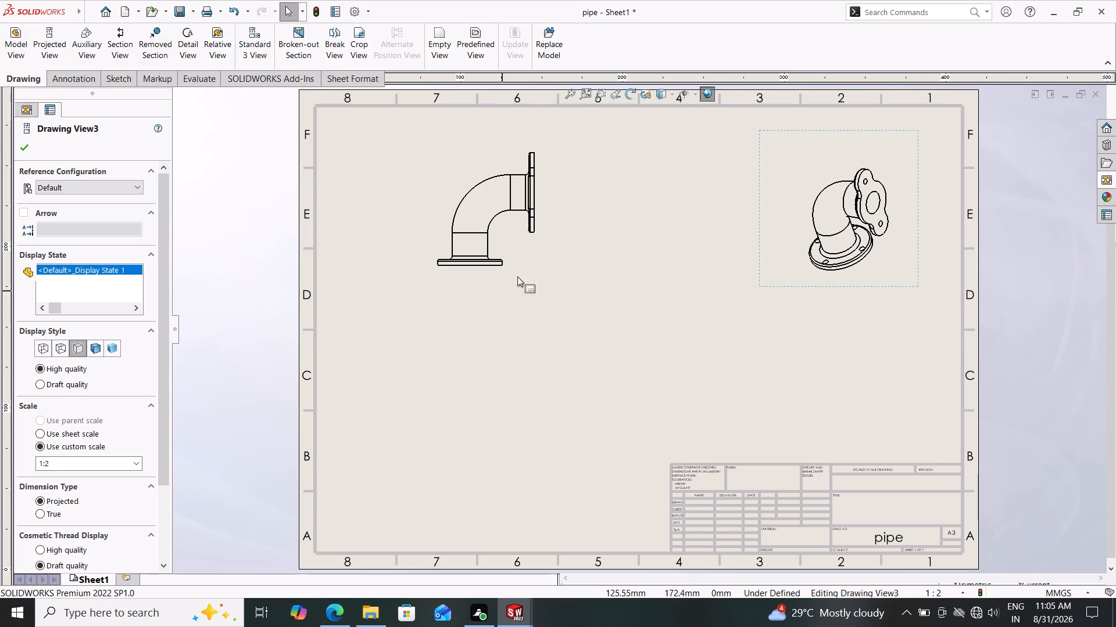
drag(544, 252, 494, 252)
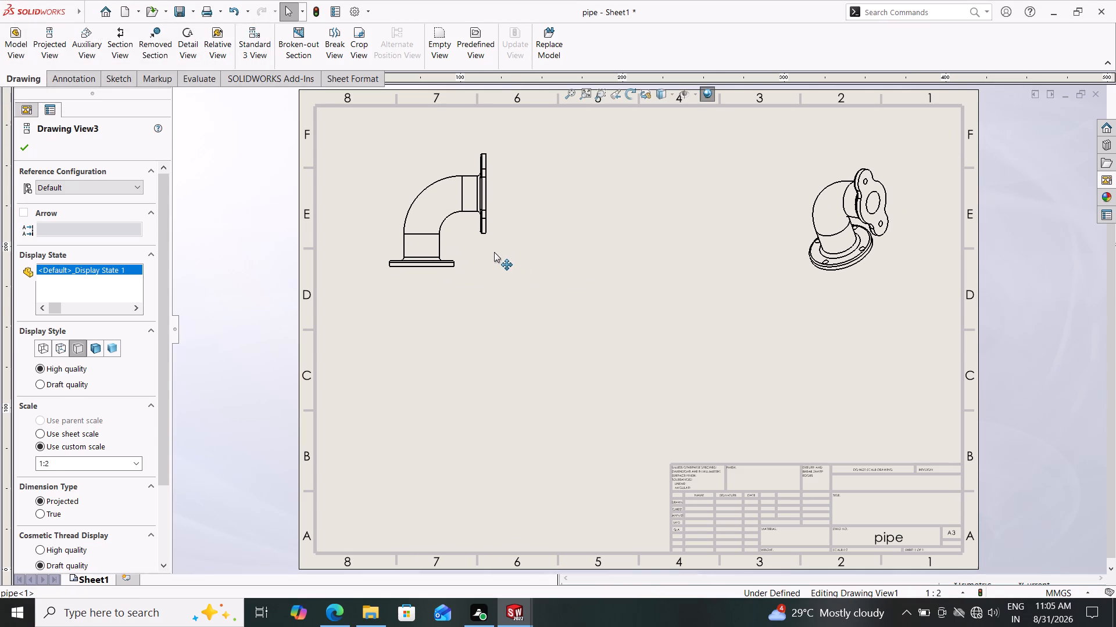
drag(494, 252, 493, 253)
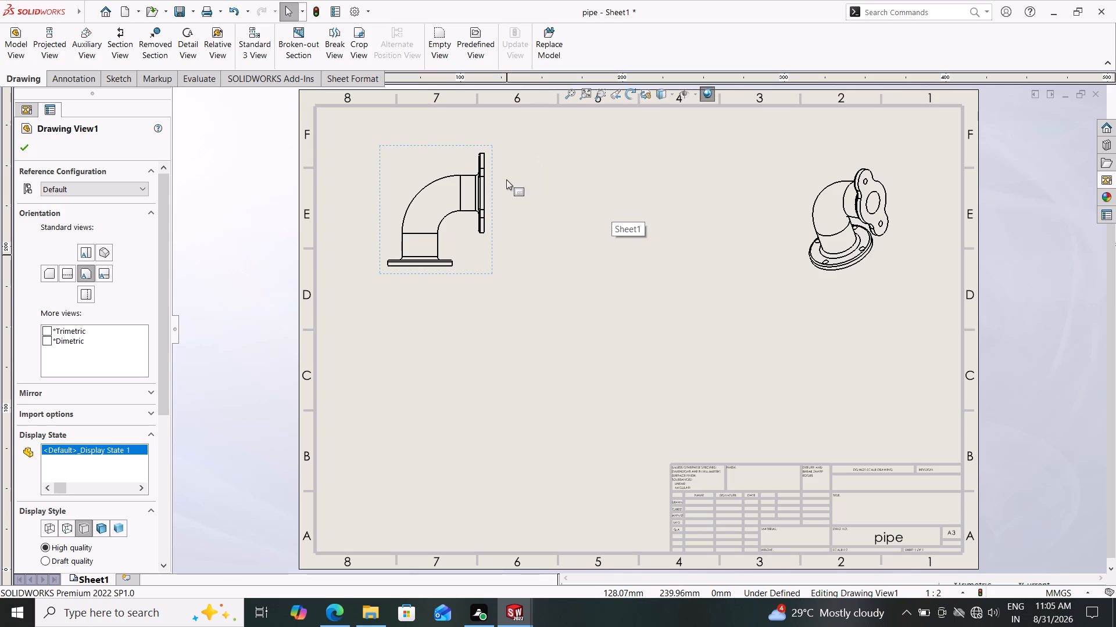
click(21, 149)
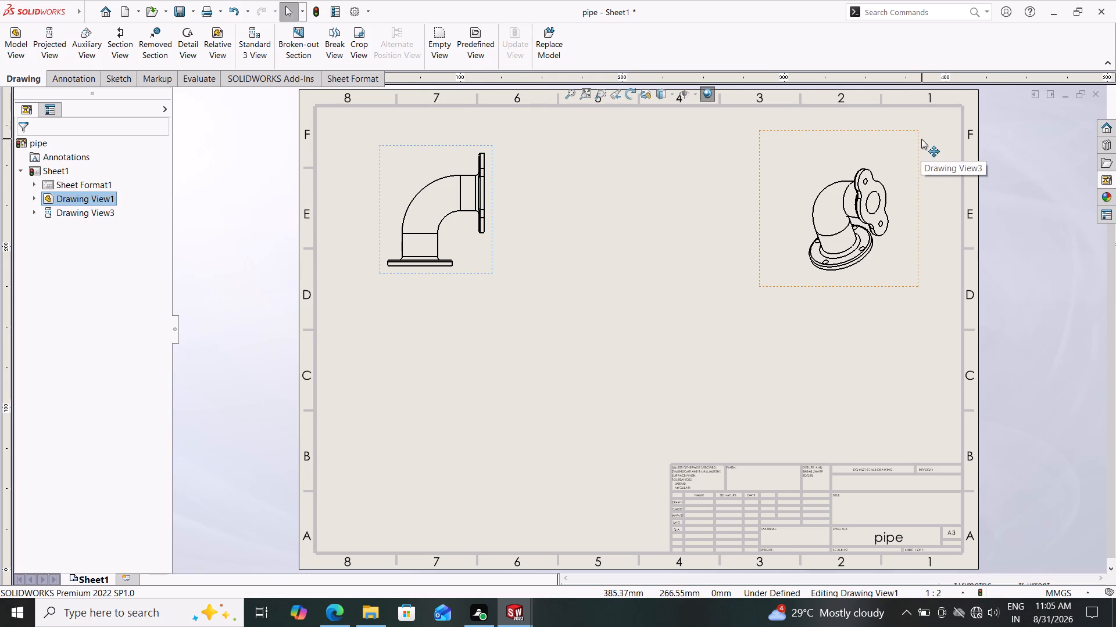
drag(920, 138, 917, 145)
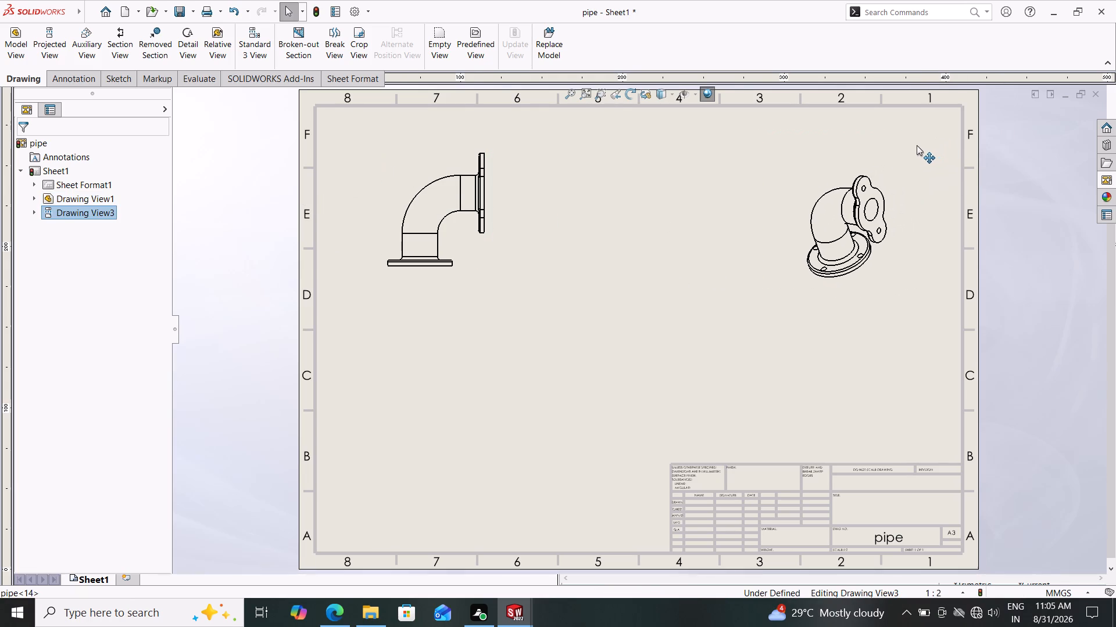
drag(917, 145, 922, 131)
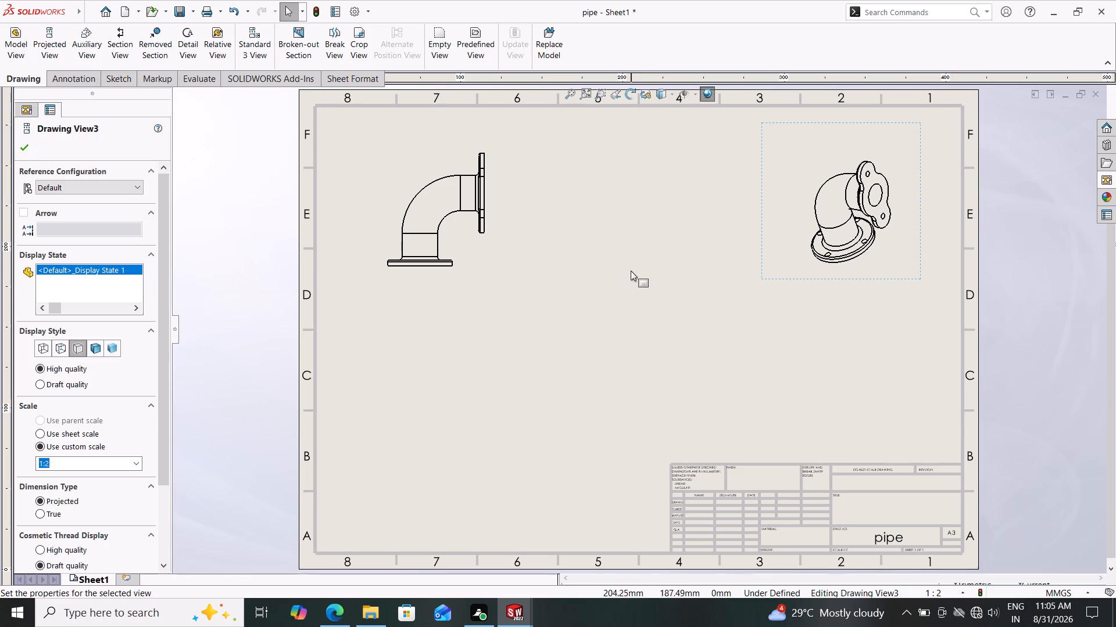
click(22, 145)
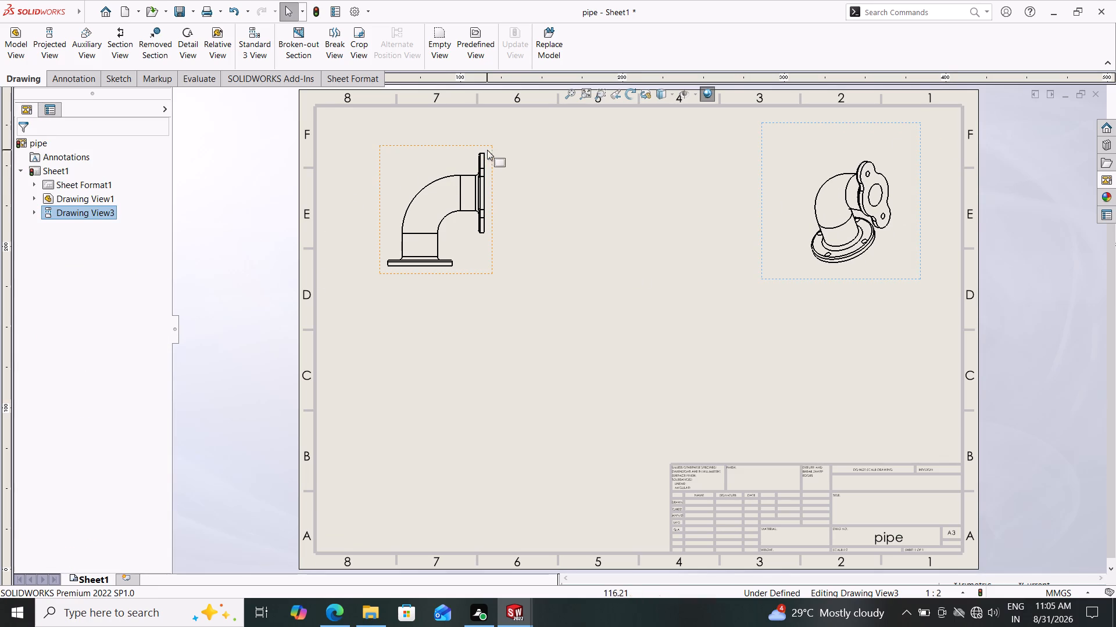
drag(492, 143, 509, 143)
key(Escape)
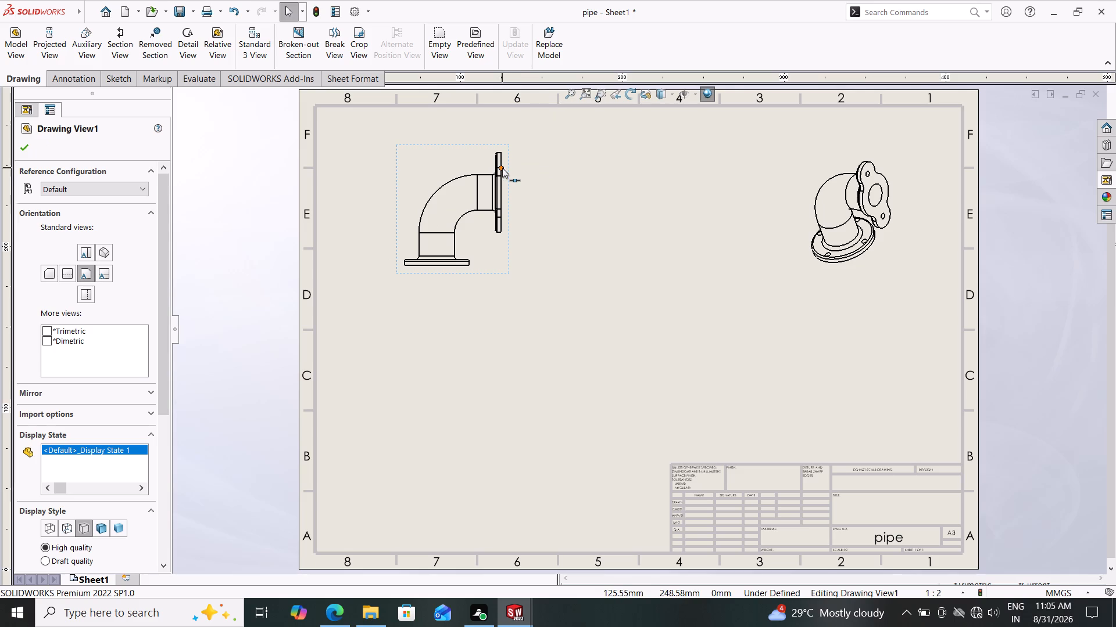
key(Escape)
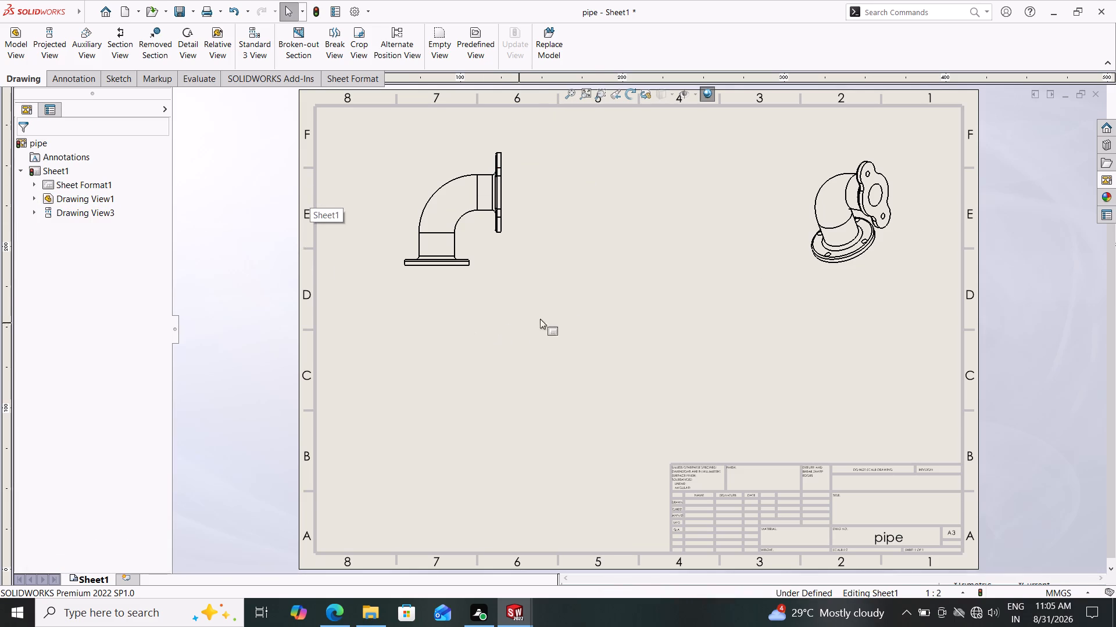
Edit the sheet format and delete the entire default title block, keeping the border frame.
right_click(736, 250)
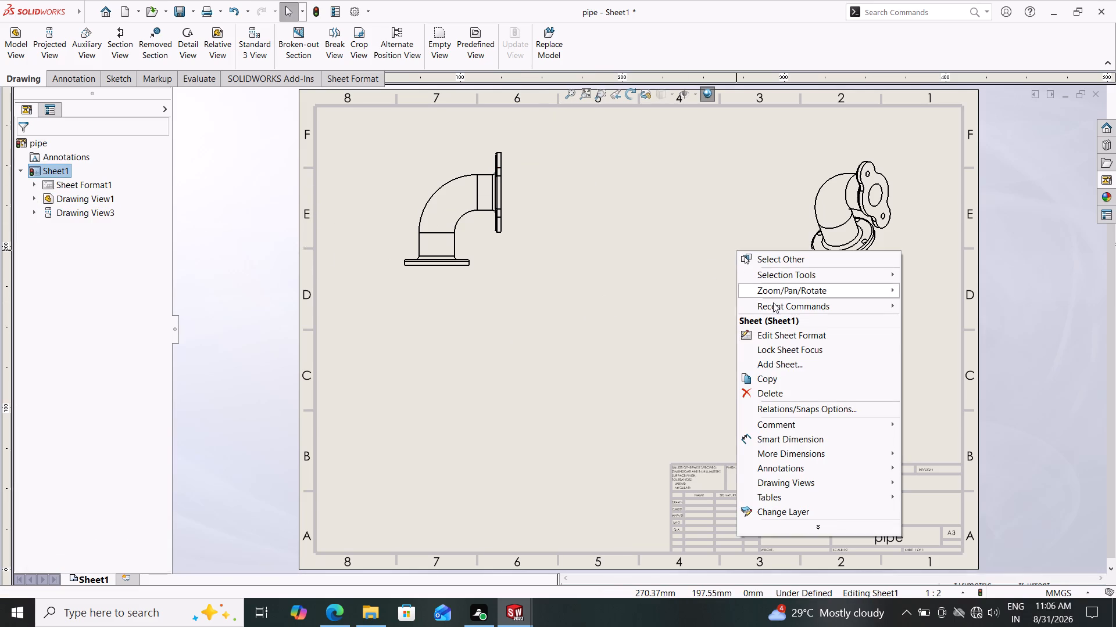
click(800, 331)
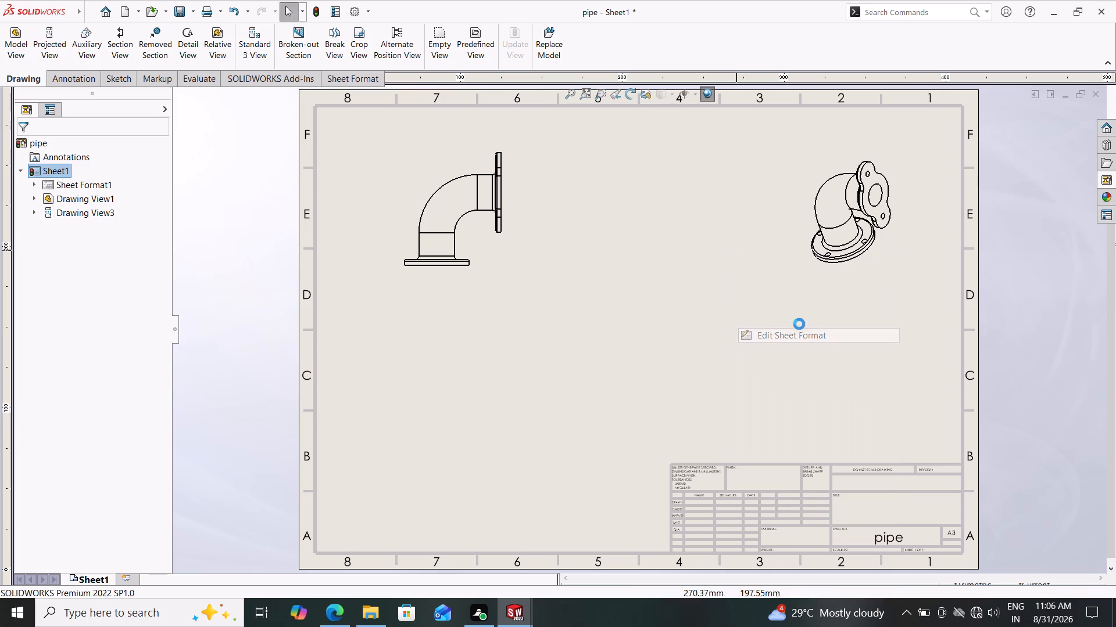
drag(621, 426, 679, 474)
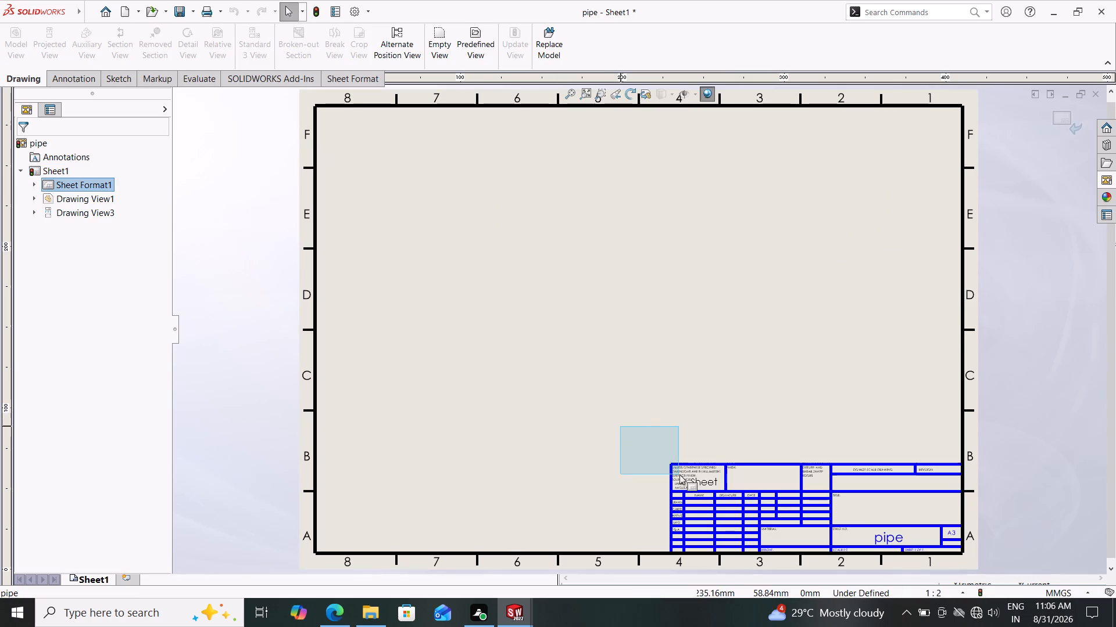
drag(679, 474, 985, 567)
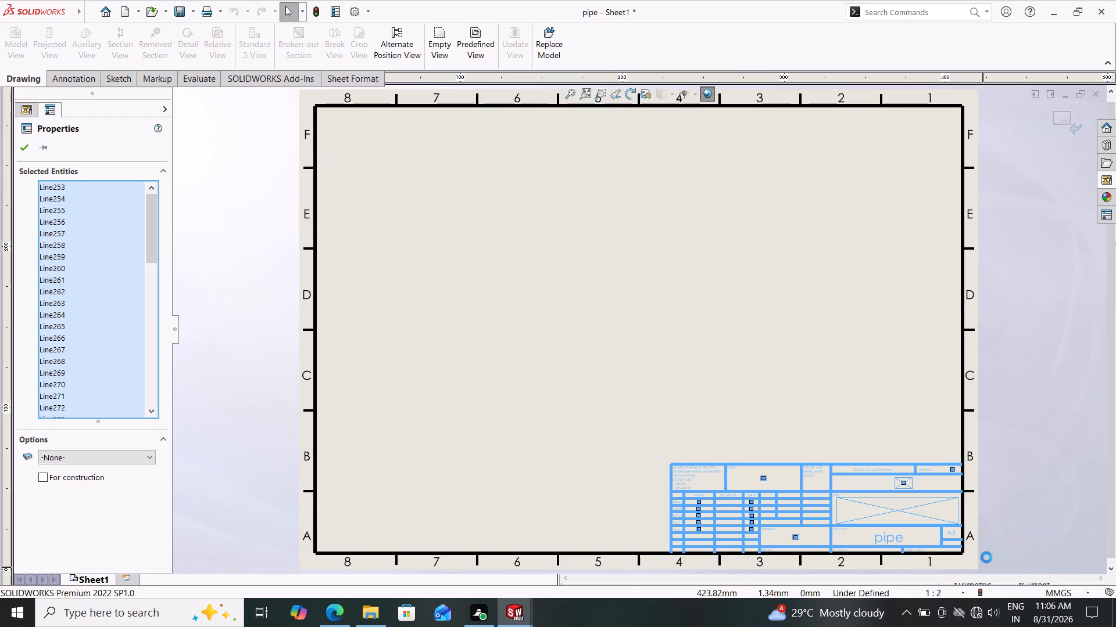
key(Delete)
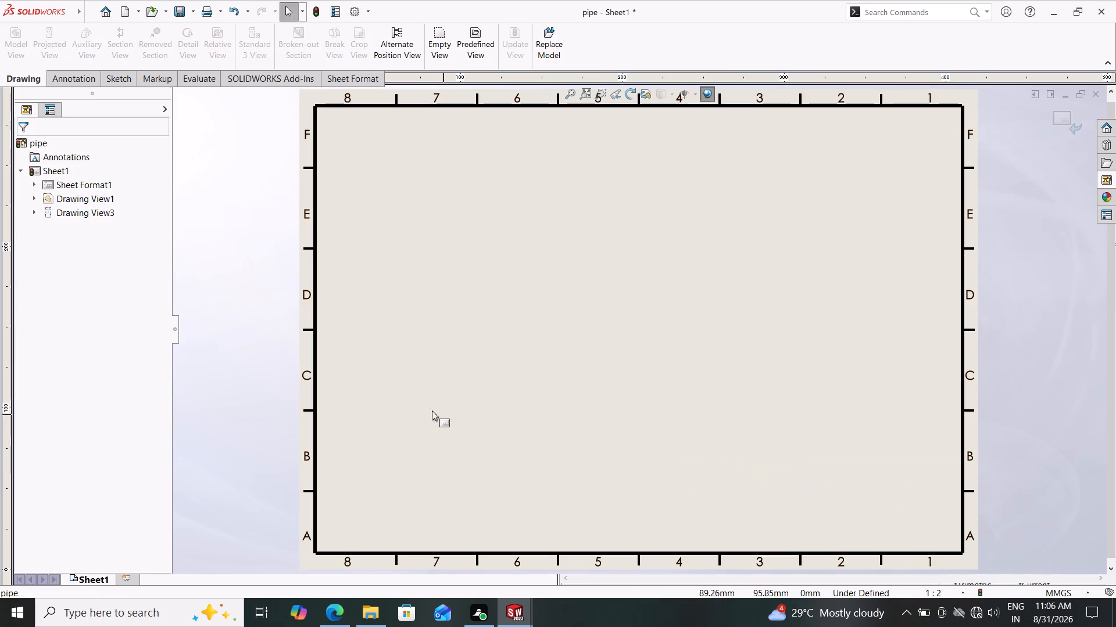
Sketch a corner rectangle about 172 by 88.5 mm at the border's lower-right corner as the new title block outline.
click(108, 85)
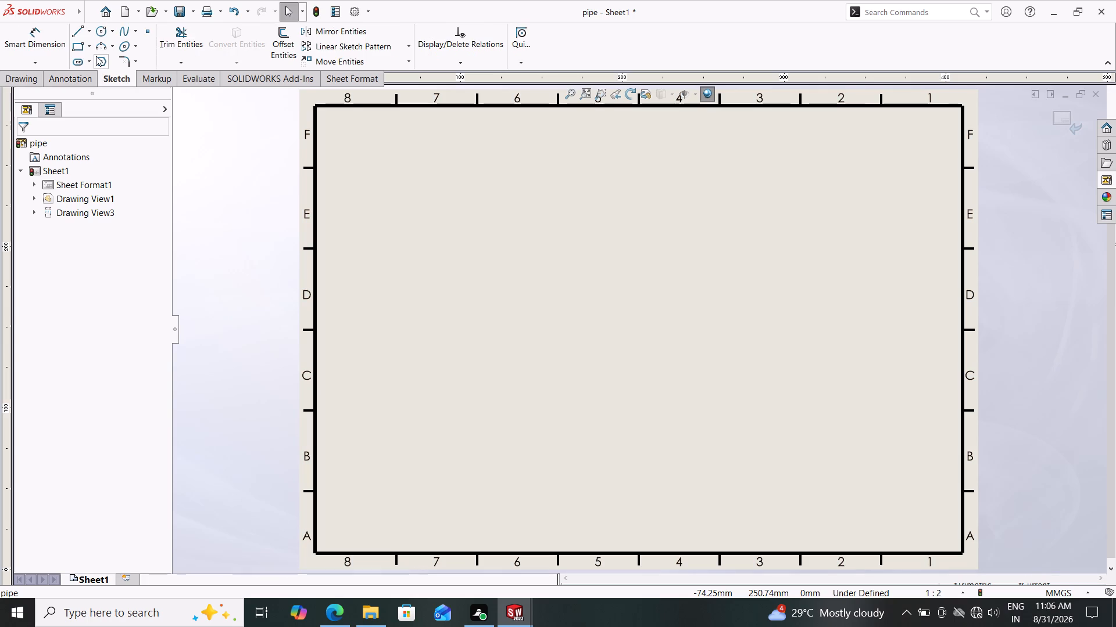
drag(73, 44, 75, 51)
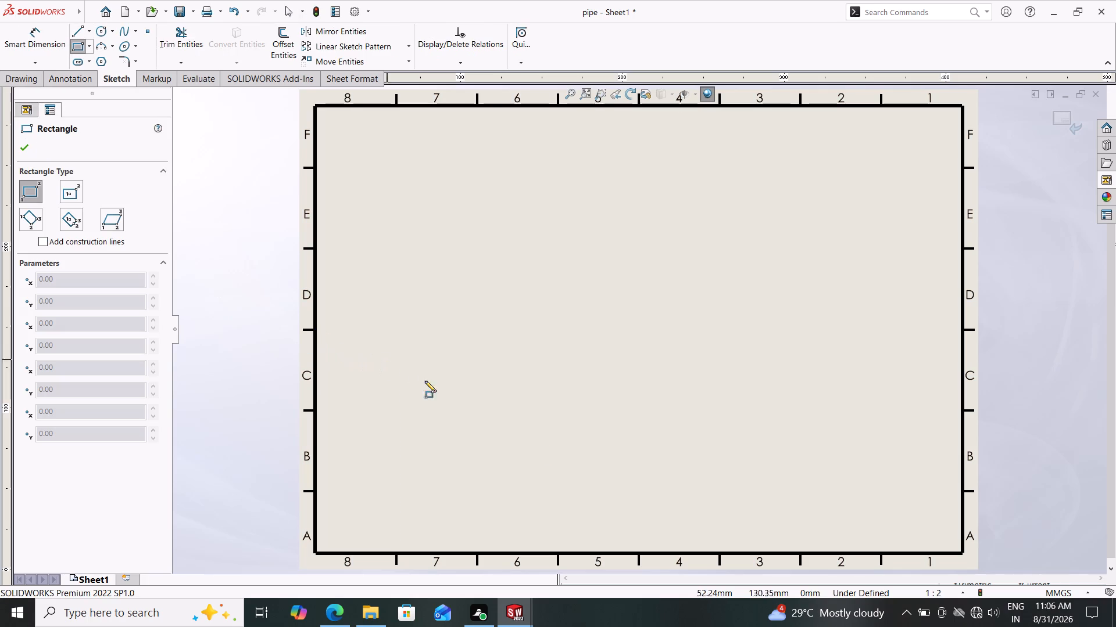
click(961, 552)
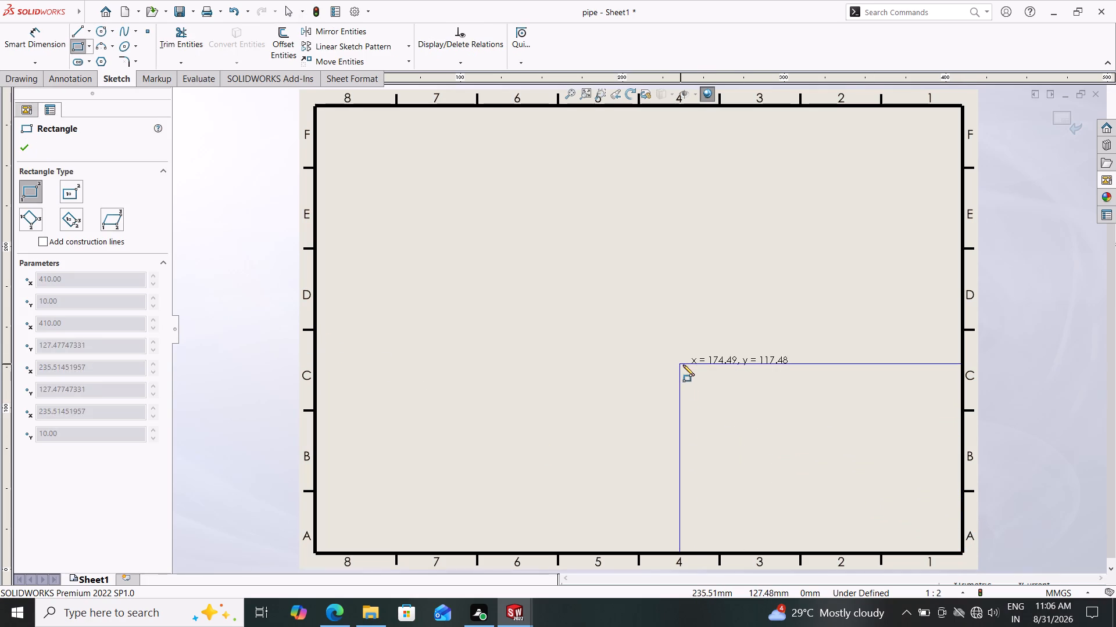
click(684, 410)
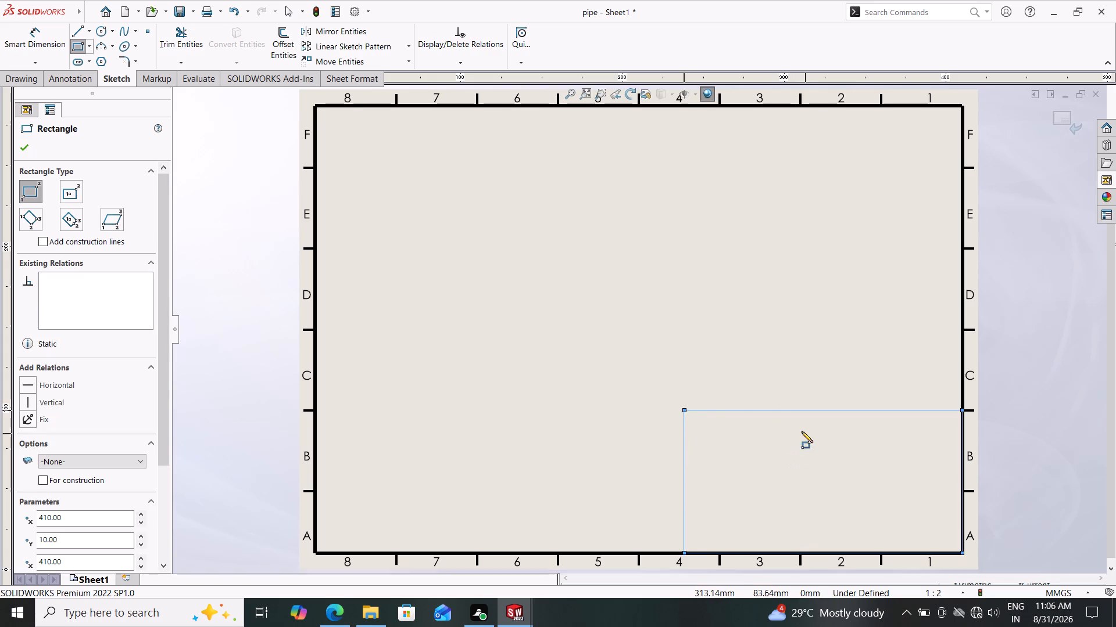
Sketch two adjoining rectangles along the title block's top edge: about 75 by 16 mm at left and about 97 by 25 mm at right.
click(684, 409)
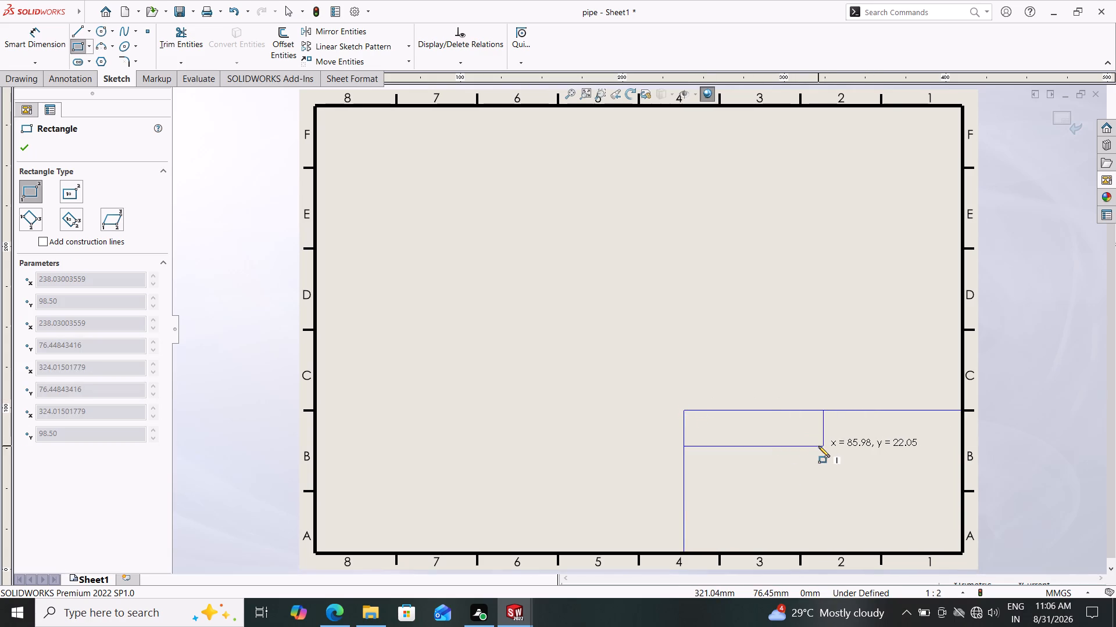
click(806, 437)
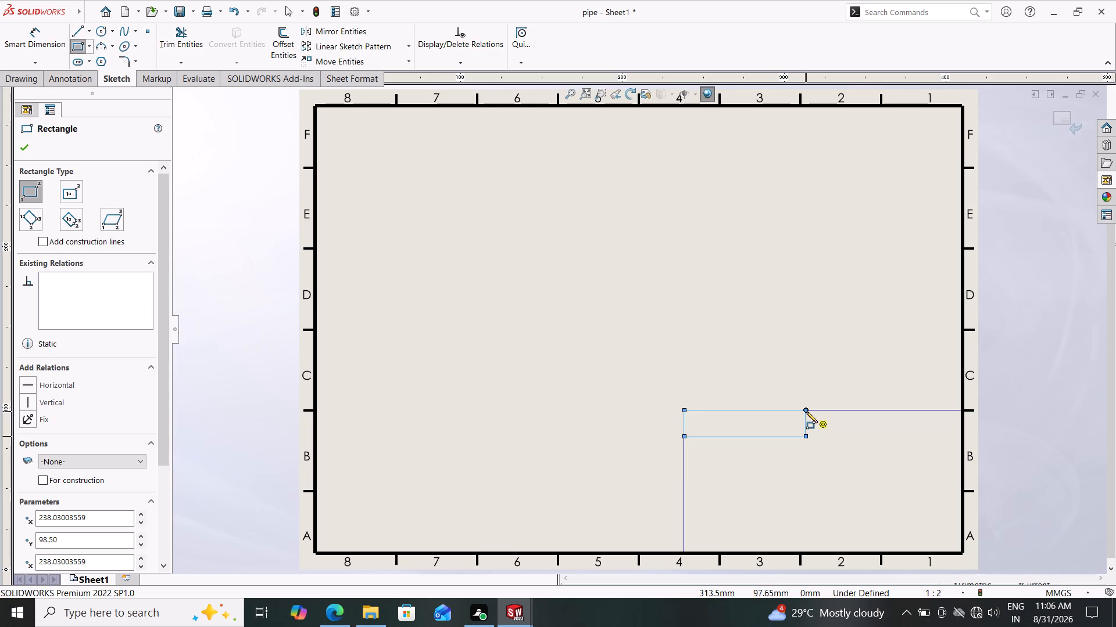
click(806, 412)
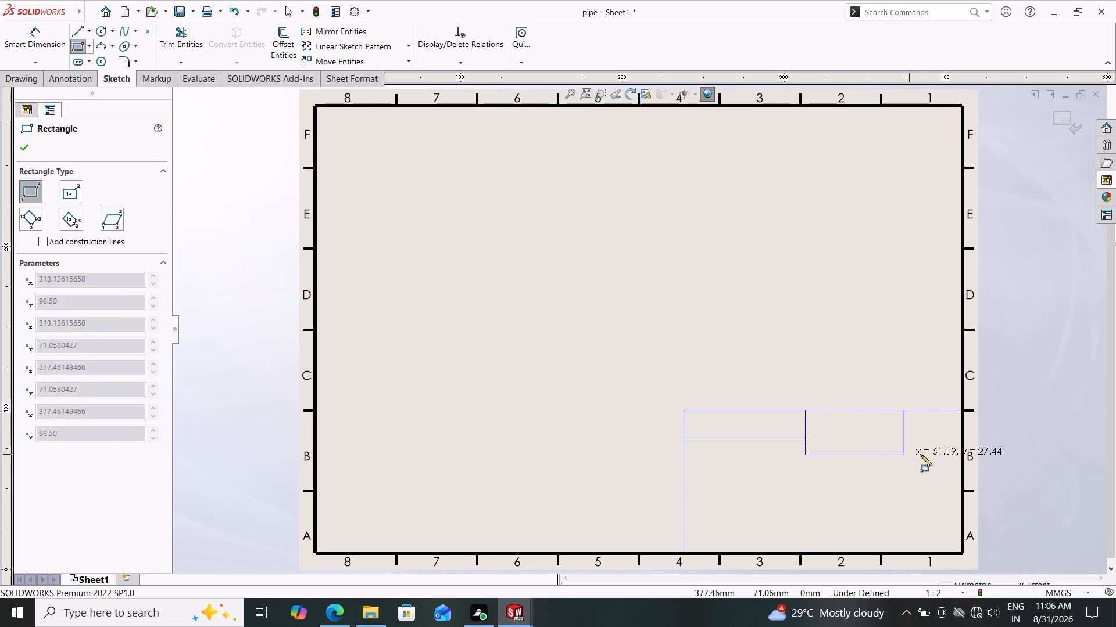
click(960, 450)
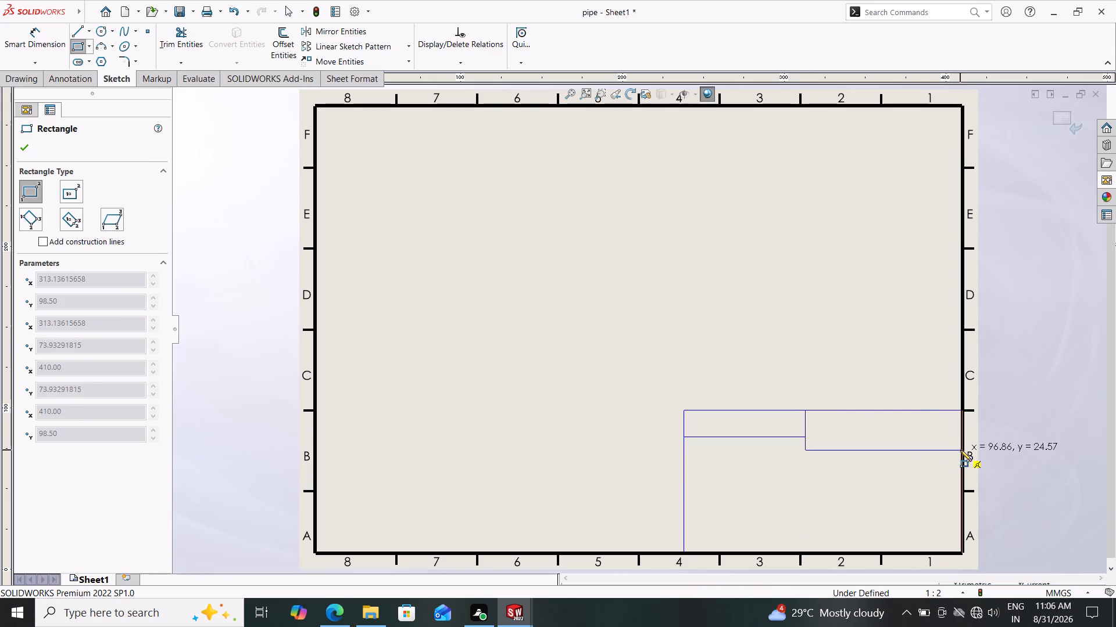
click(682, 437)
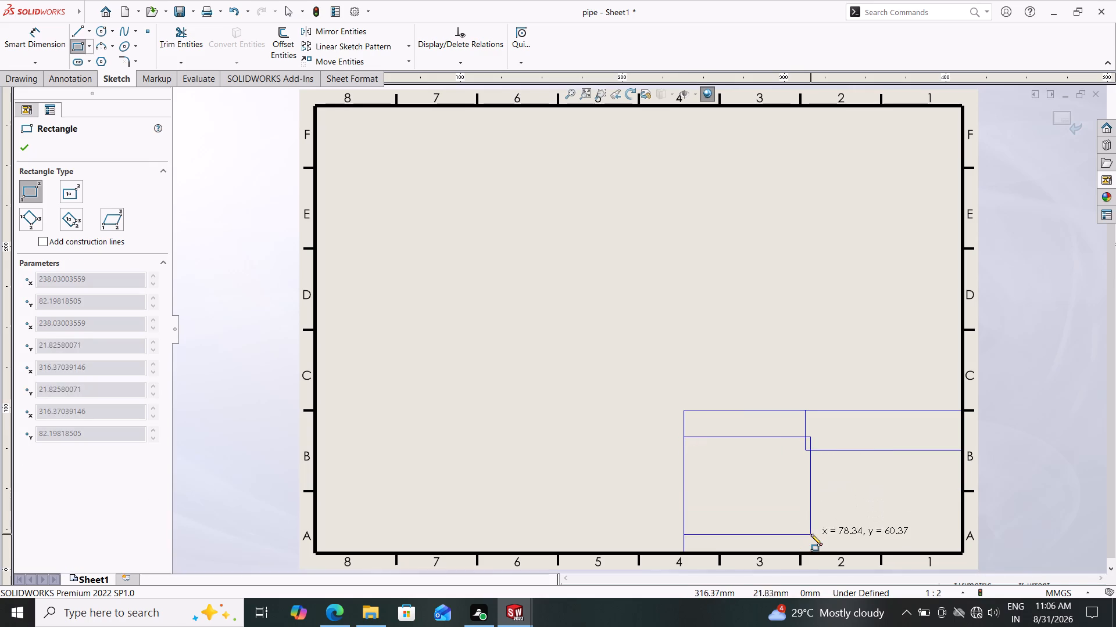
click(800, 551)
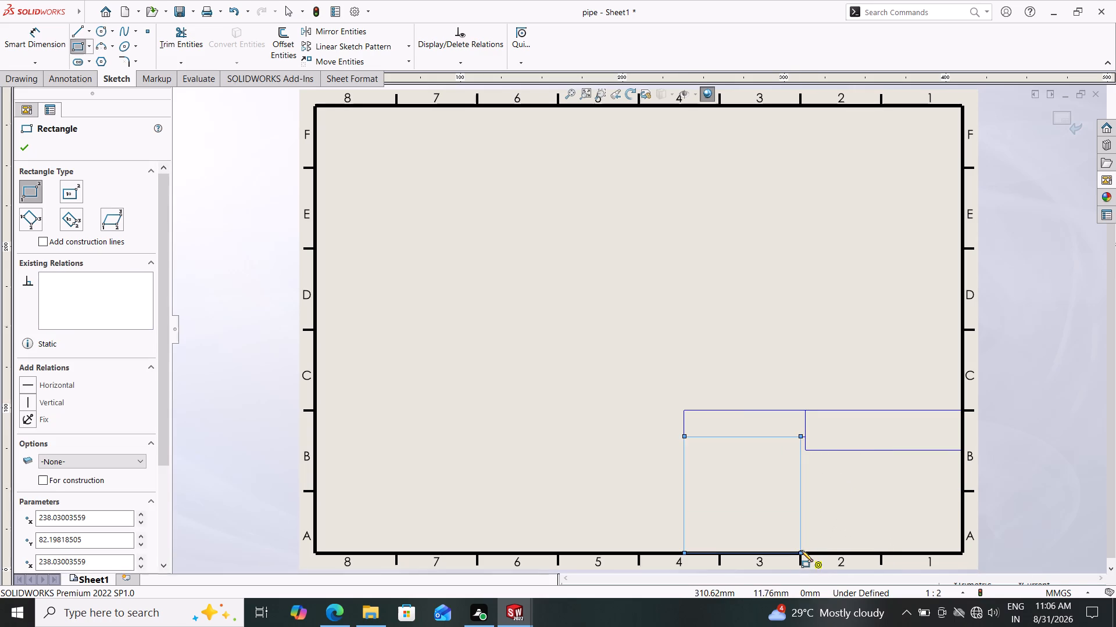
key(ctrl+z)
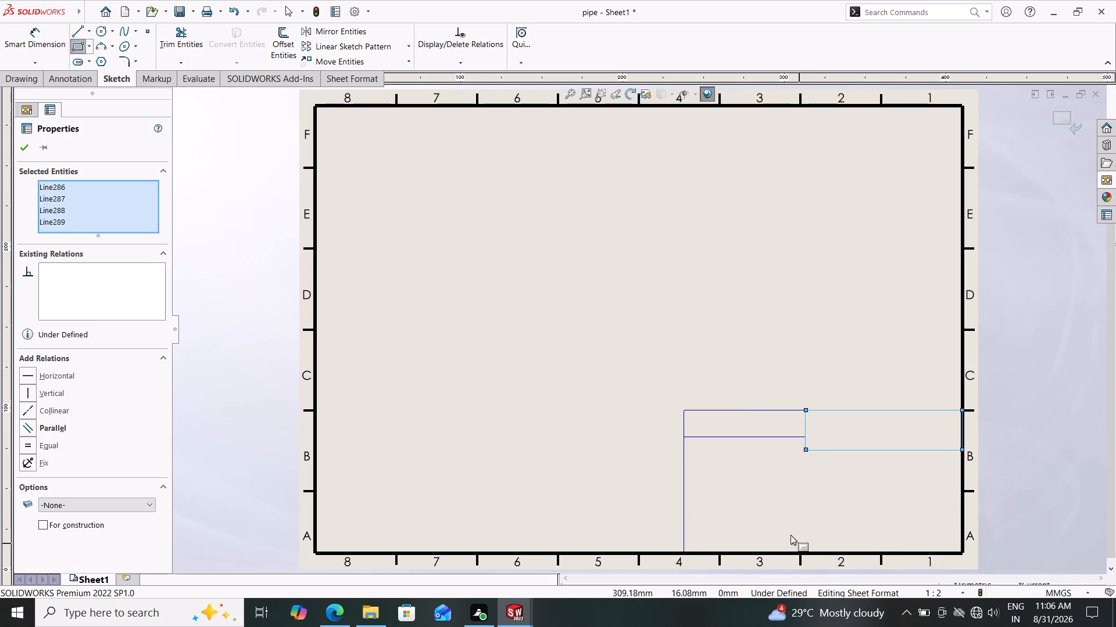
Sketch a rectangle about 75 by 72 mm under the title block's upper-left cell, with two stacked rows about 28 and 23 mm high inside.
click(80, 47)
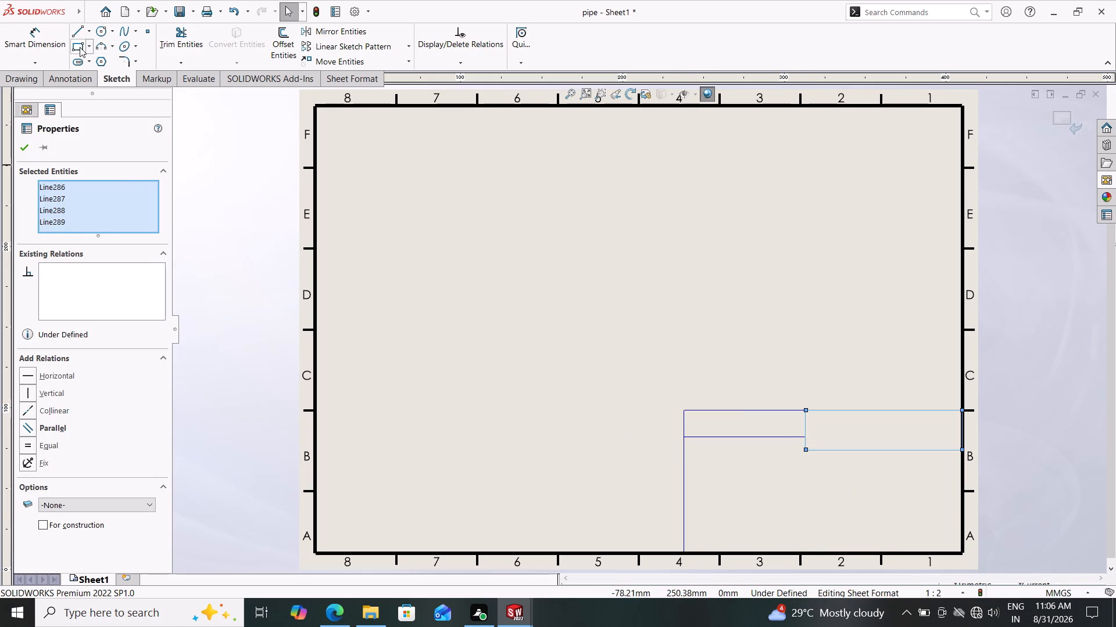
click(685, 438)
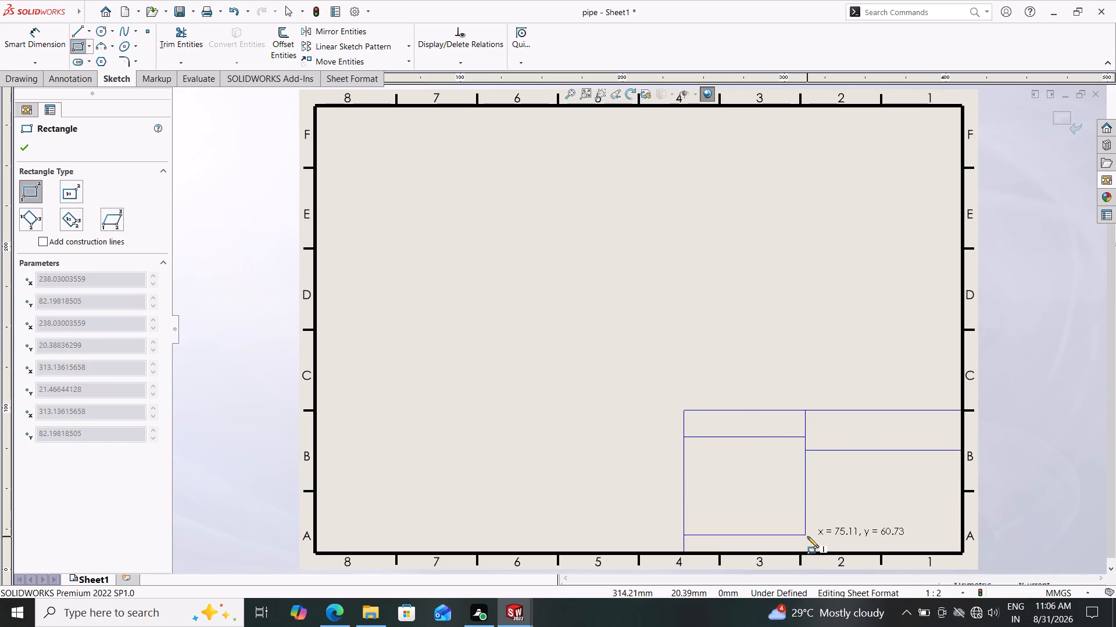
click(804, 555)
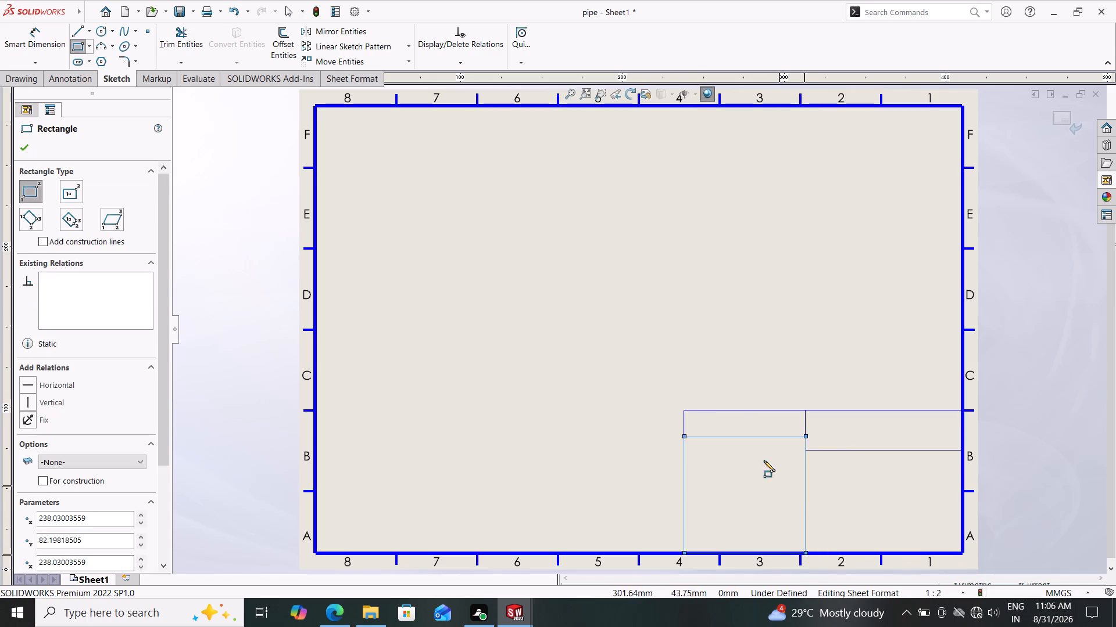
click(684, 435)
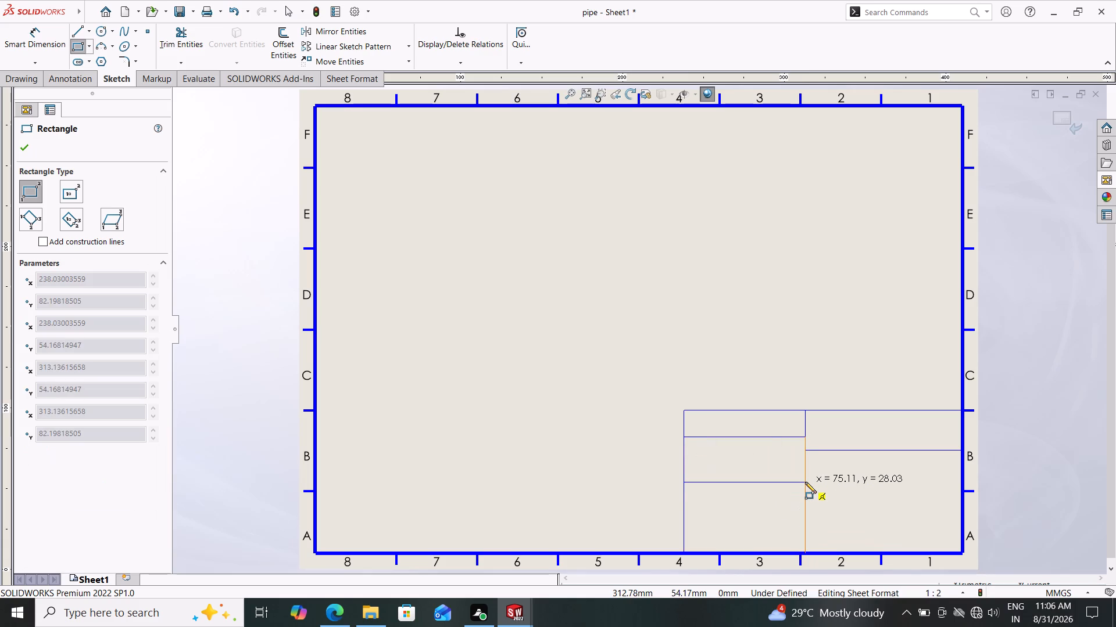
click(805, 482)
click(685, 484)
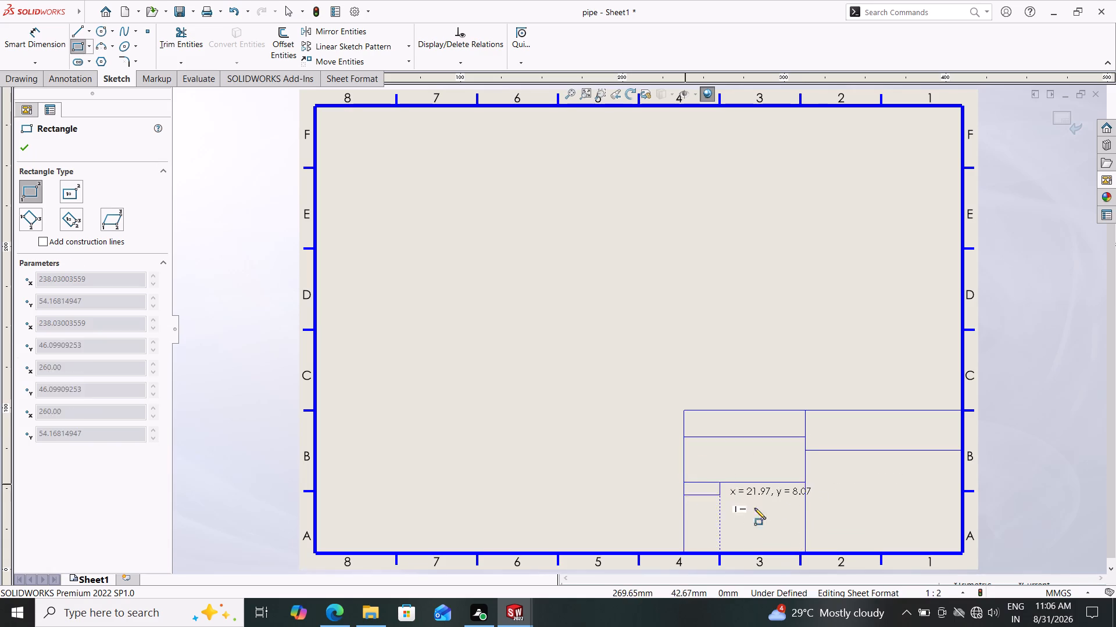
click(809, 519)
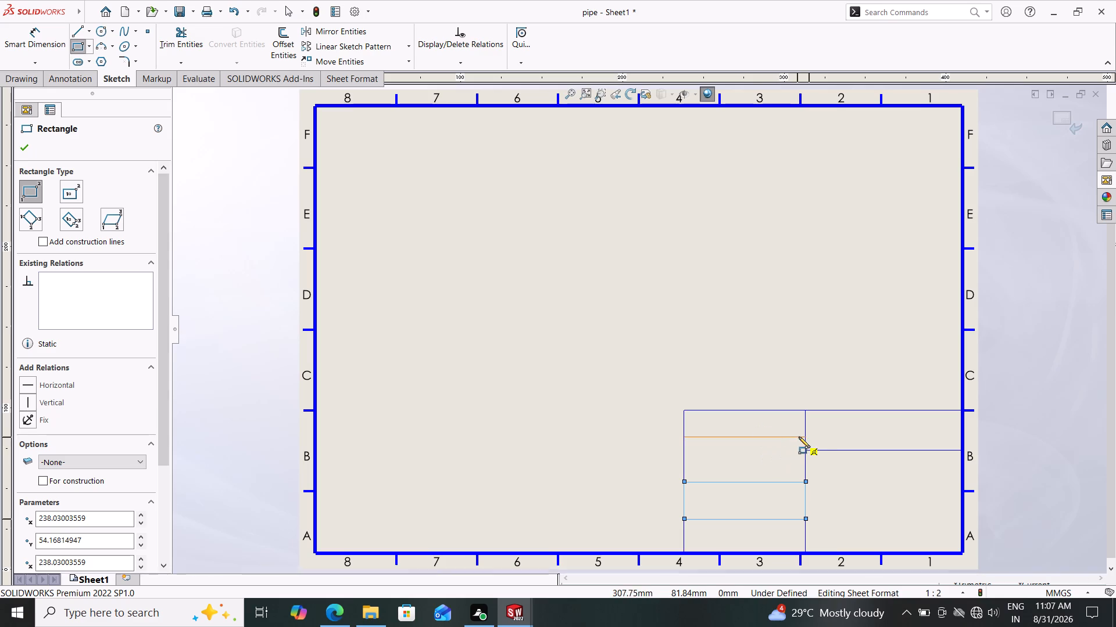
Sketch a full-height rectangle about 31 mm wide from the left block's upper-right corner to the border, splitting its rows into two columns.
click(803, 435)
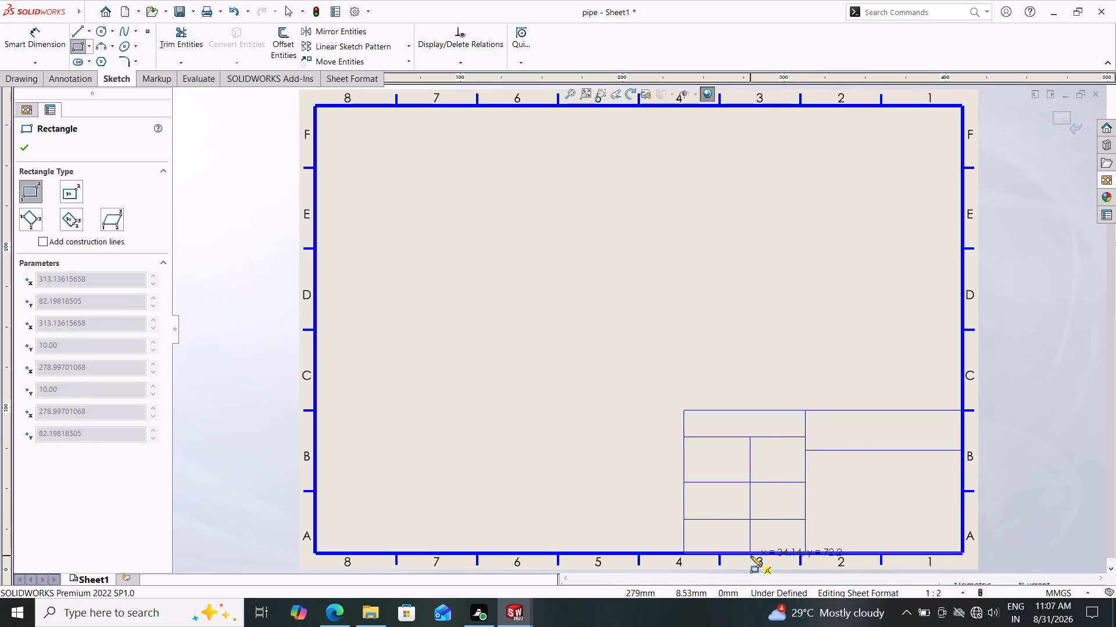
click(755, 553)
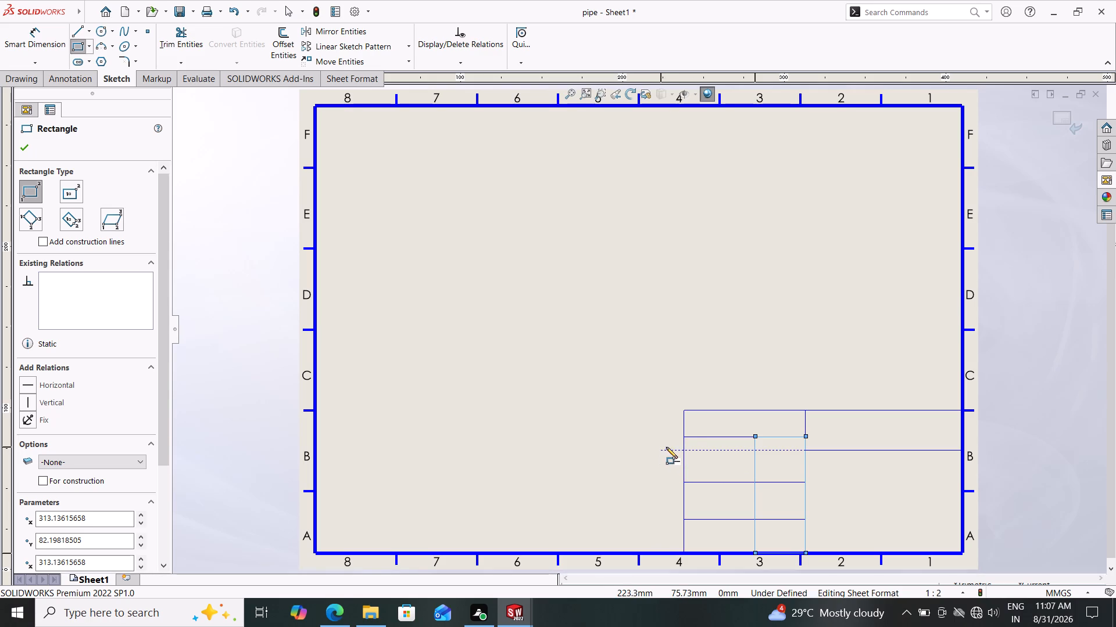
Sketch two stacked rectangles under the title block's upper-right cell, about 94 by 20 mm and 97 by 23 mm, aligned with the left rows.
click(806, 450)
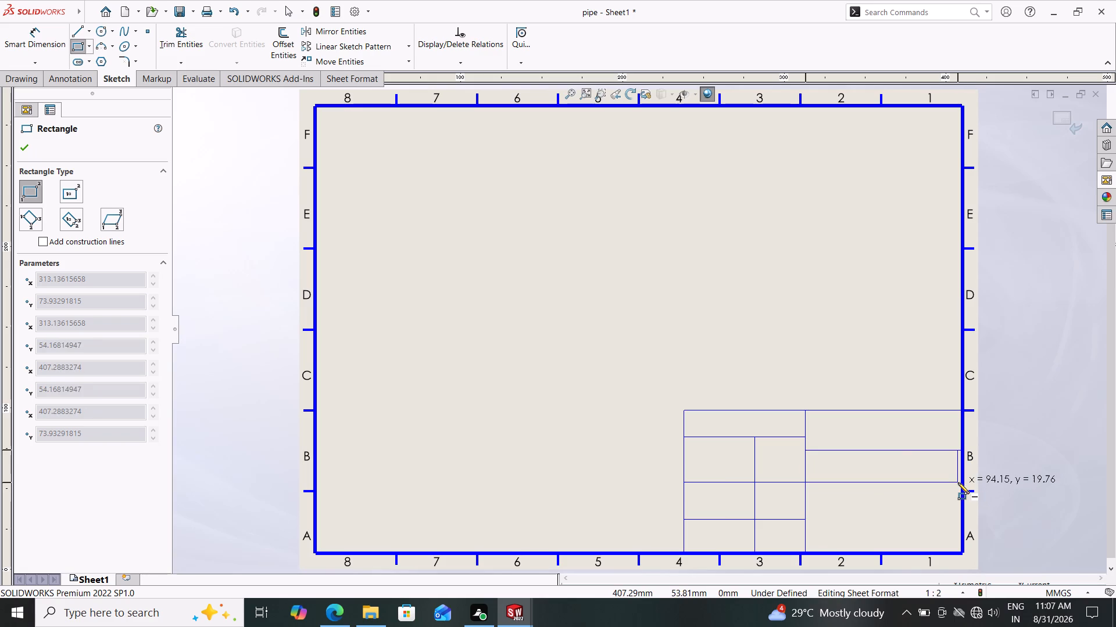
click(958, 482)
click(806, 480)
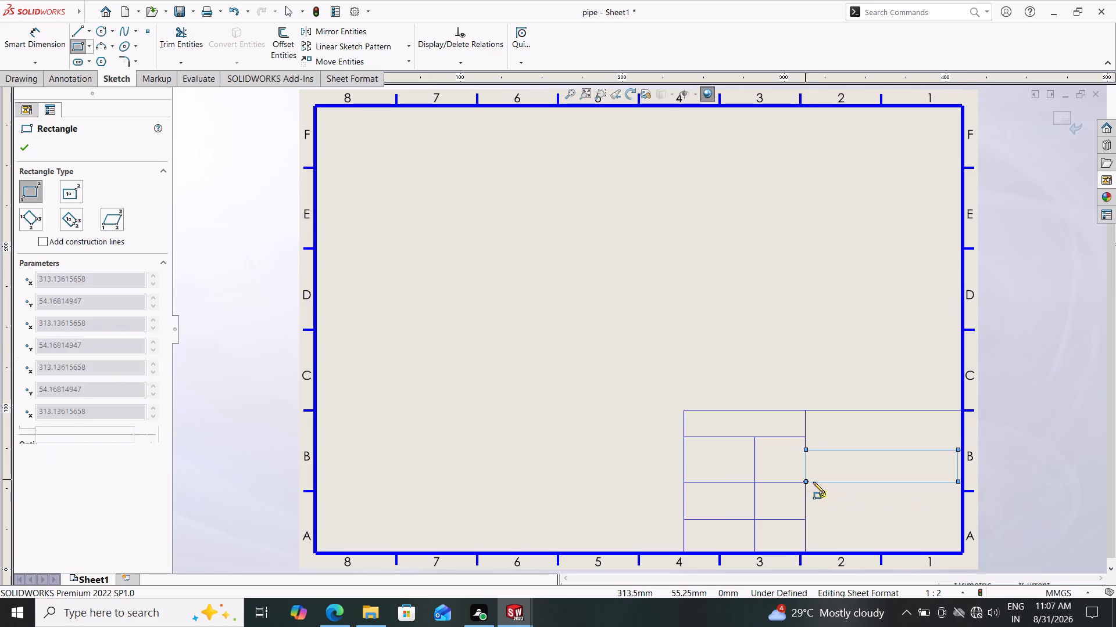
click(961, 522)
key(Escape)
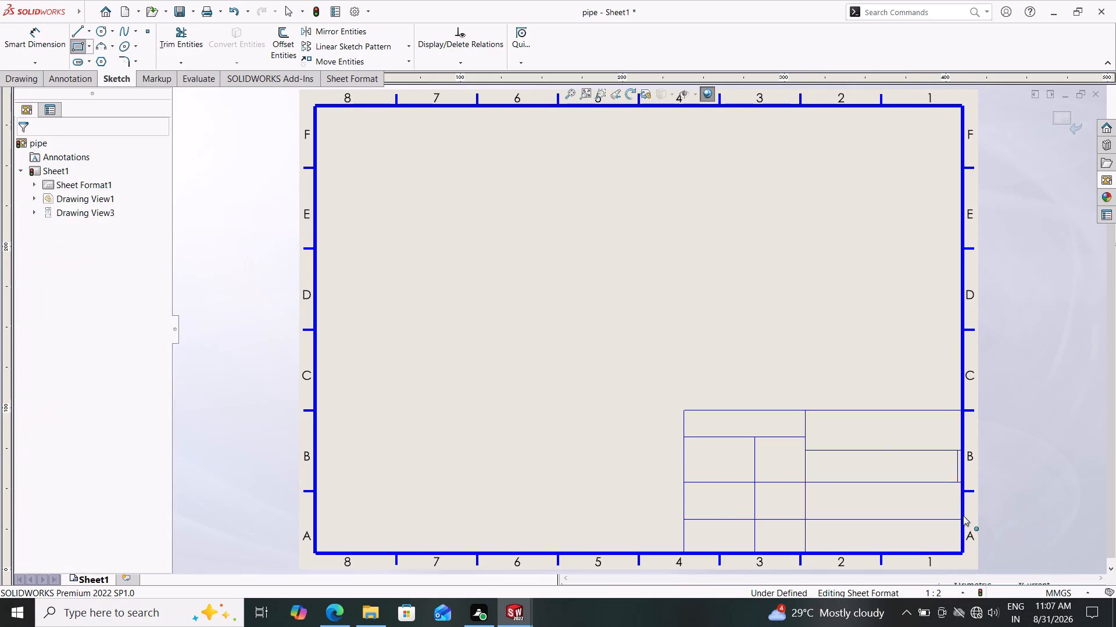
Delete the stray short vertical line beside the right border in the title block's second right-hand row.
click(956, 465)
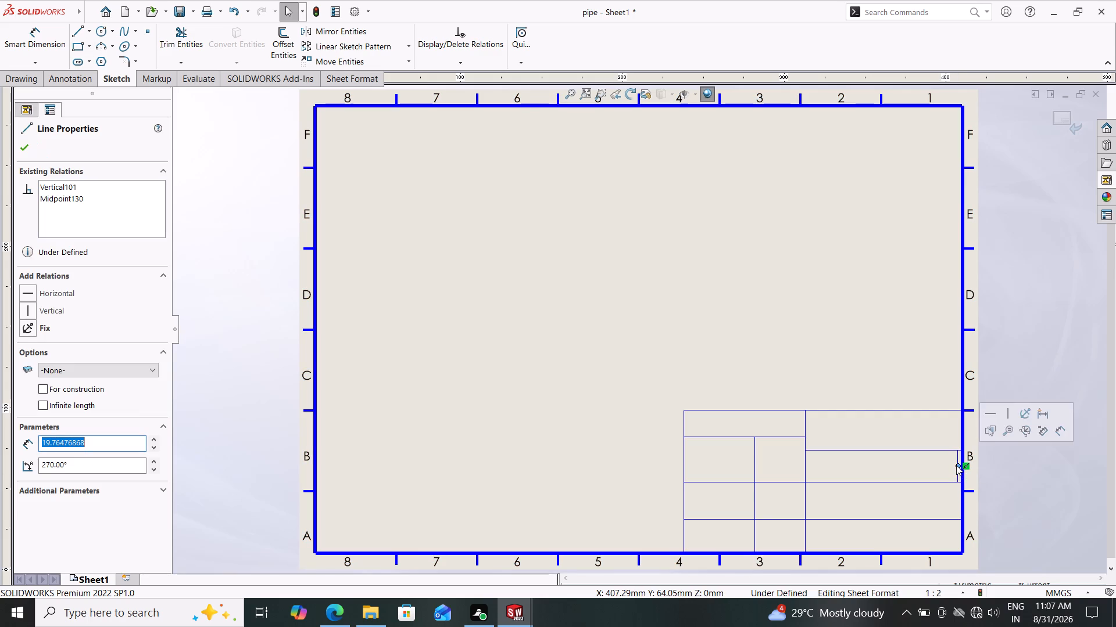
key(Delete)
key(Escape)
key(Escape)
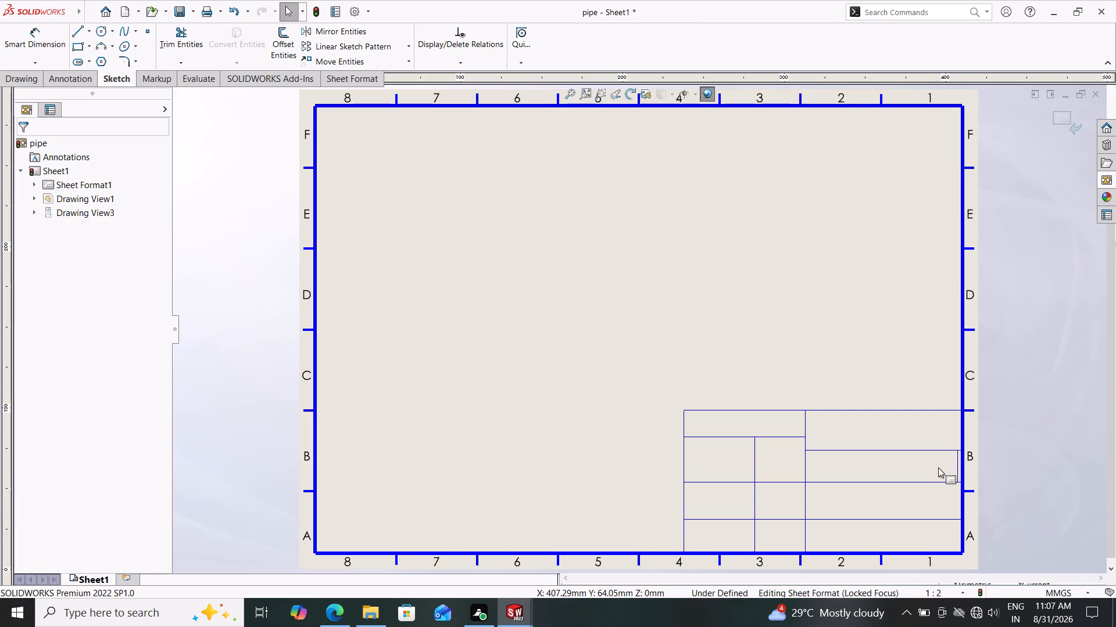
click(957, 471)
key(Delete)
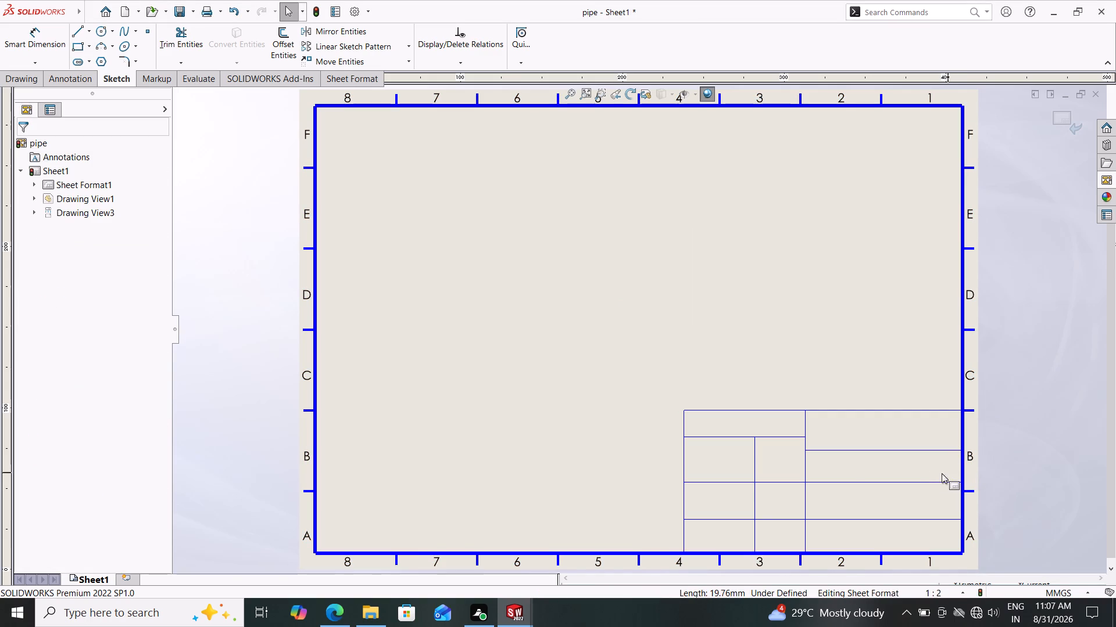
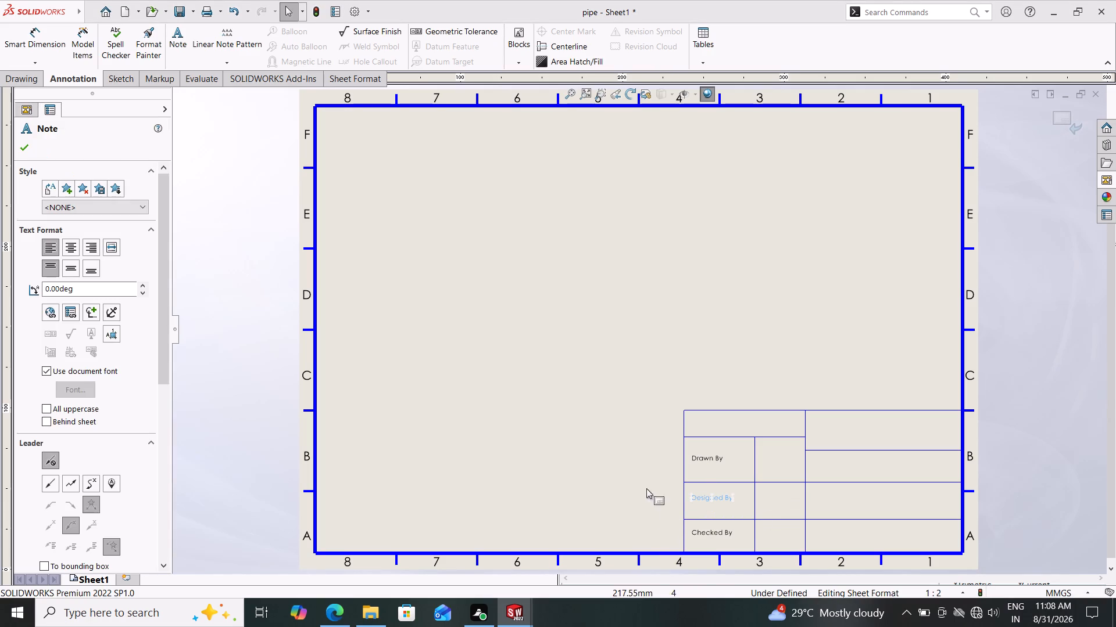
Add the note "Date" in the title block cell beside Drawn By.
key(Escape)
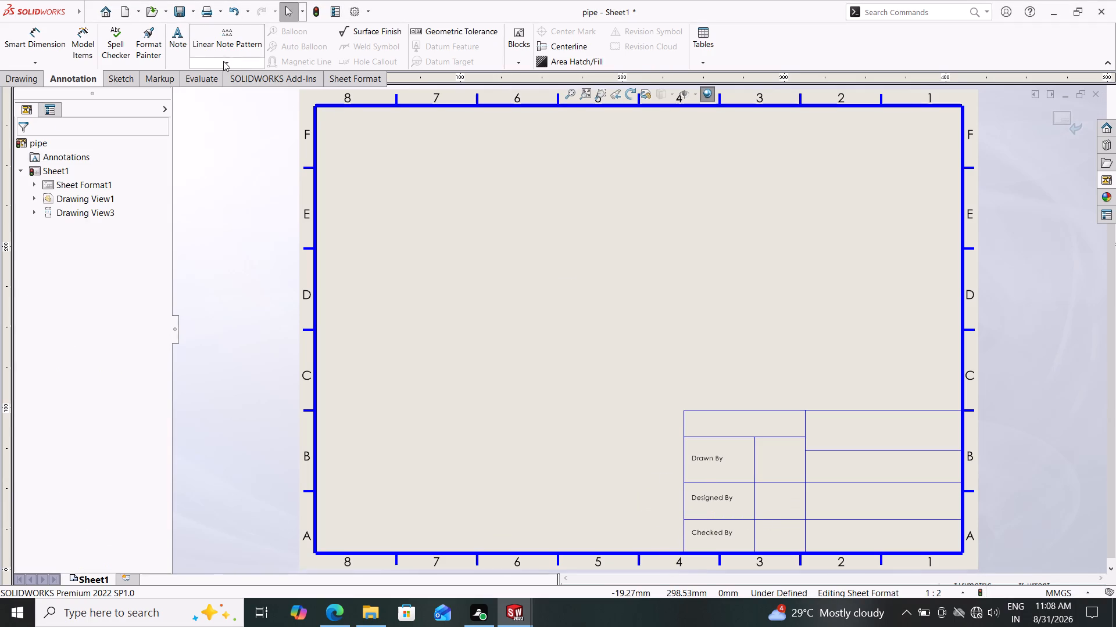
click(175, 40)
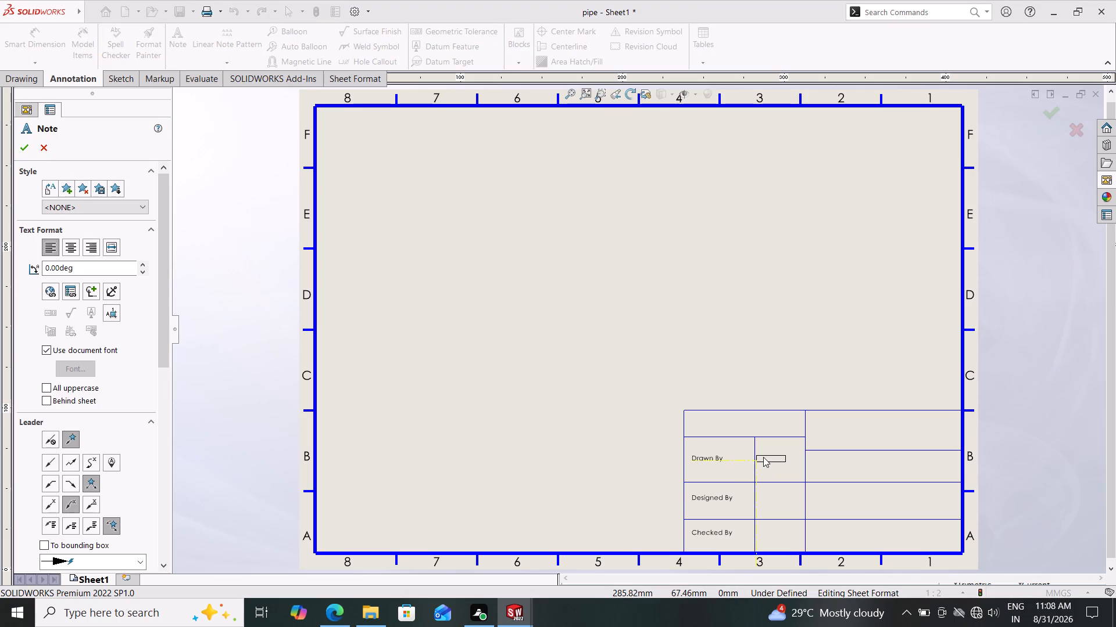
click(765, 457)
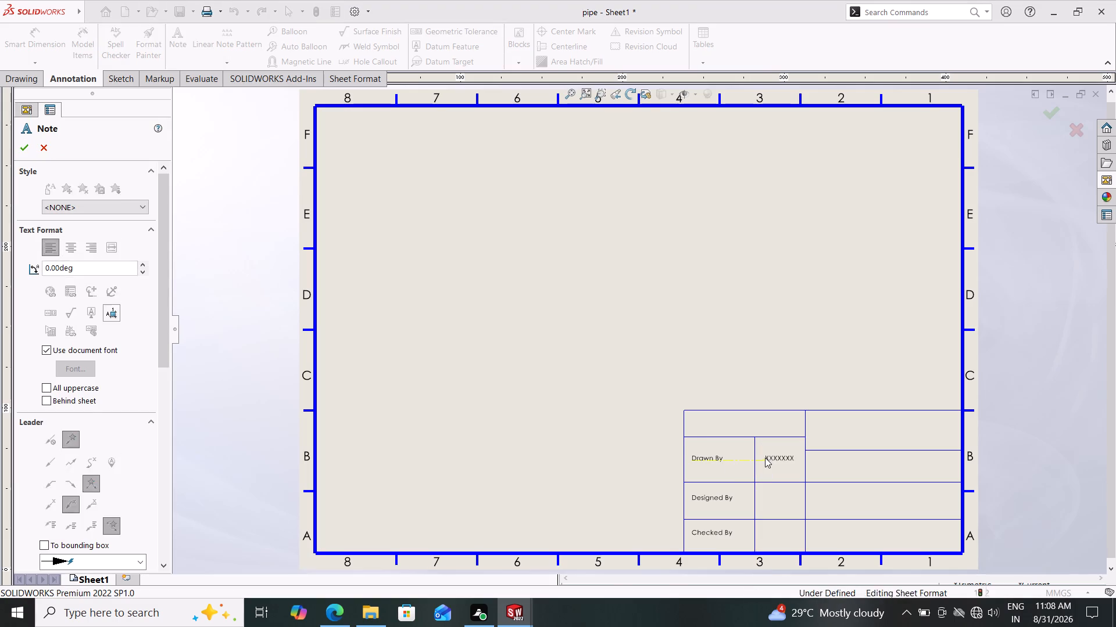
text(Date)
key(Escape)
key(Escape)
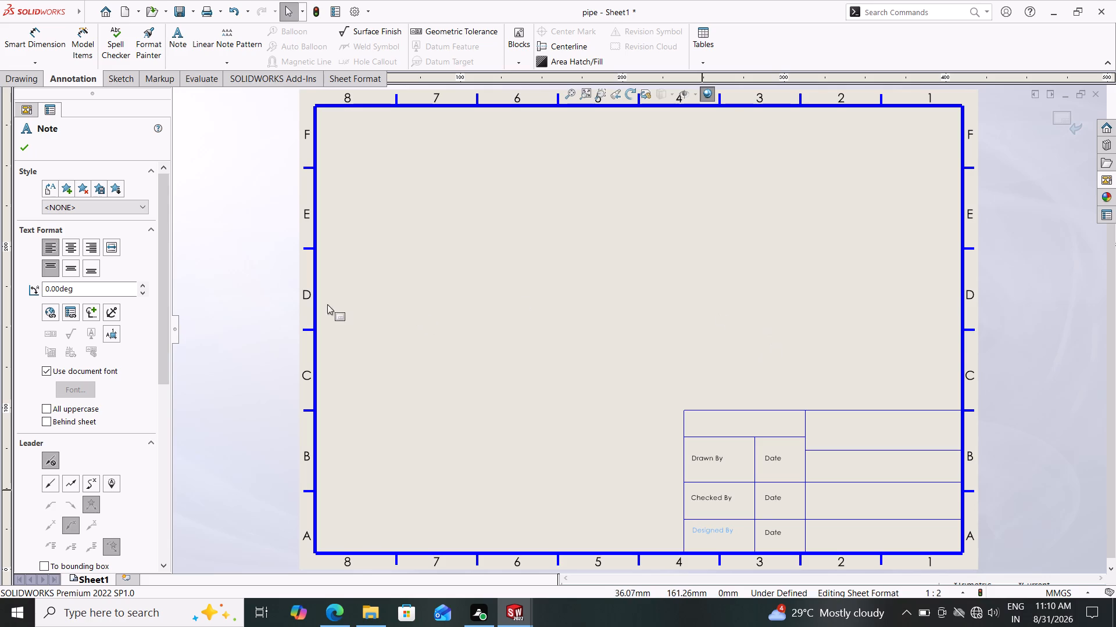
Add the note "Drawing Title" in the title block cell beside the Drawn By row's Date.
click(175, 42)
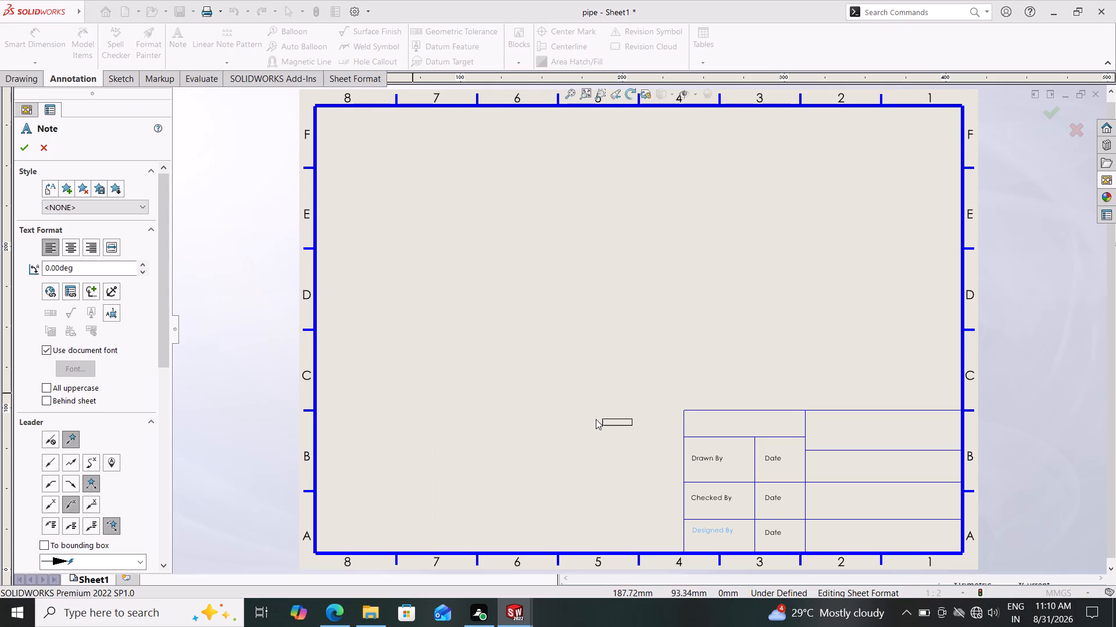
click(816, 464)
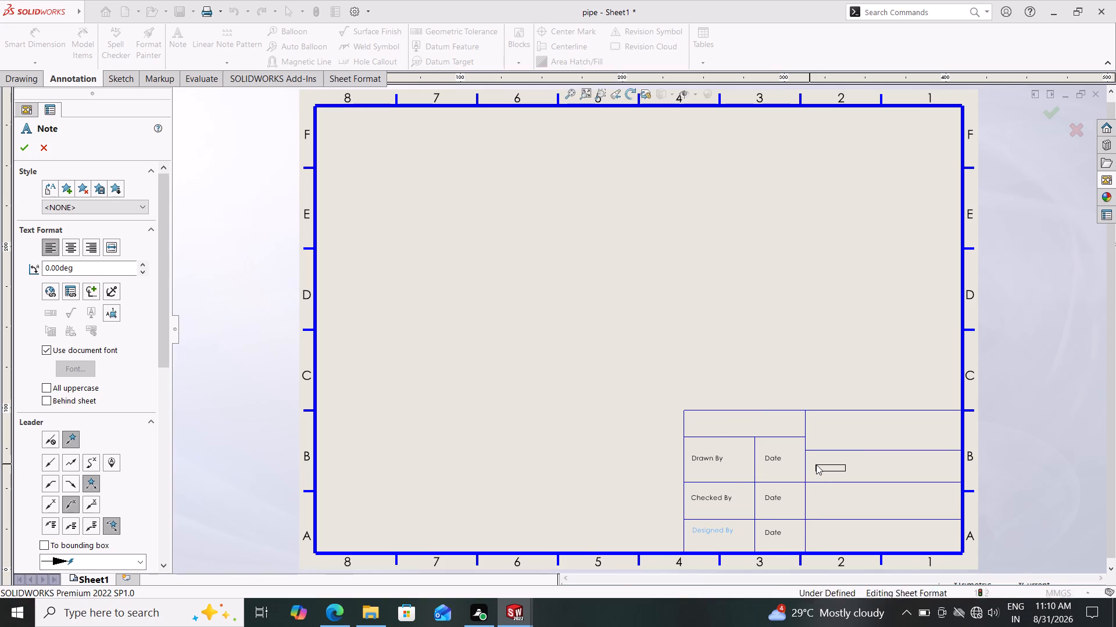
key(shift+d)
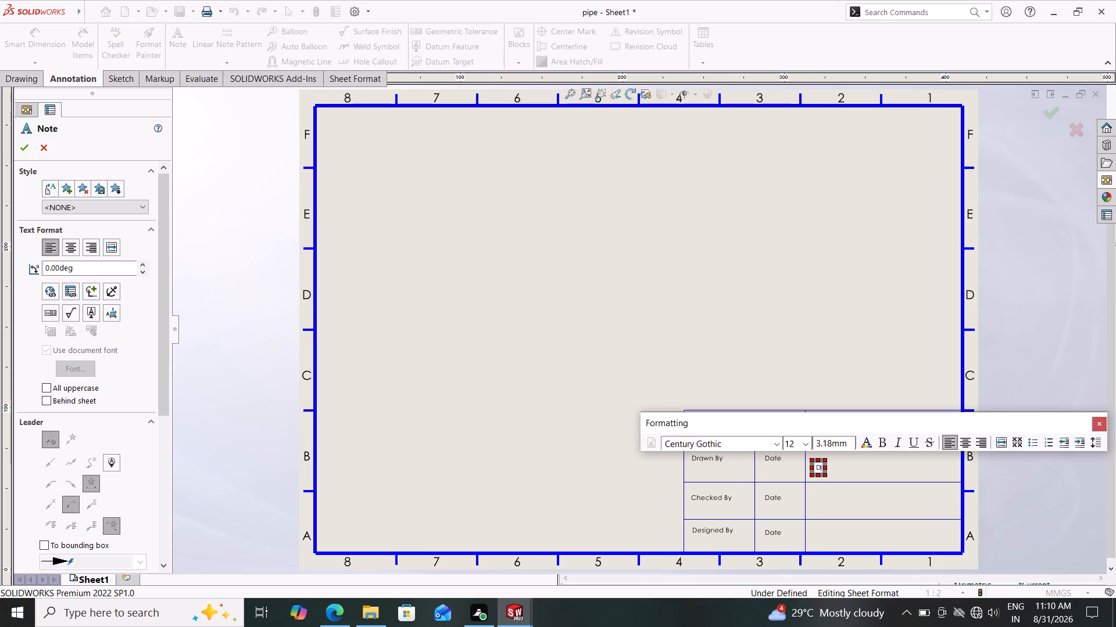
text(rawing)
key(space)
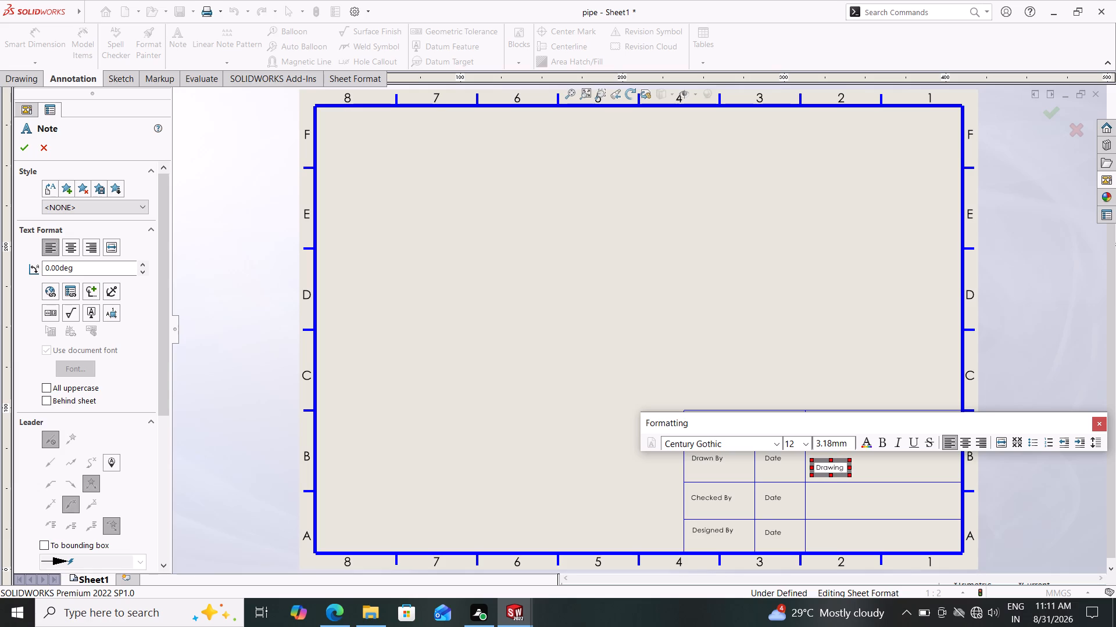
text(Ti)
text(tl)
key(e)
key(Escape)
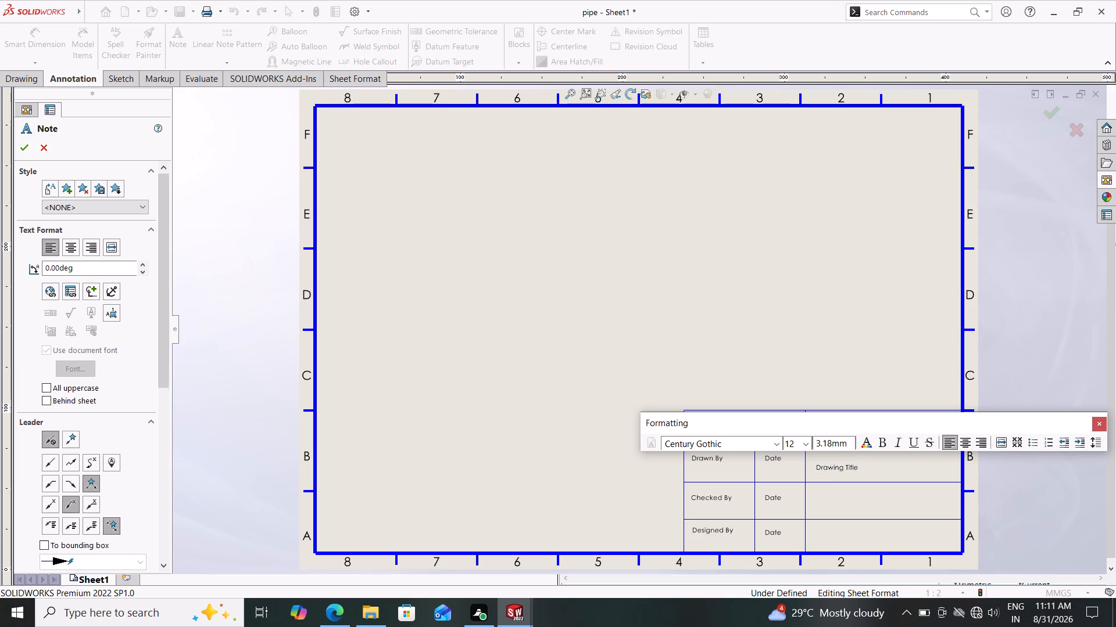
key(Escape)
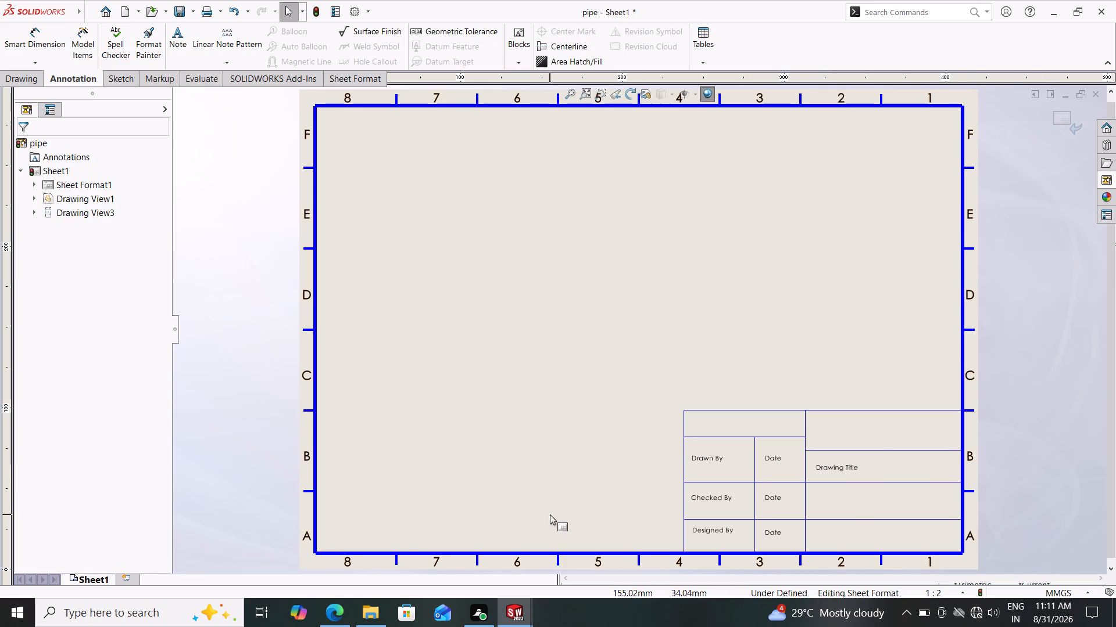
Add the note "Drawing Number" in the cell directly below Drawing Title.
click(178, 36)
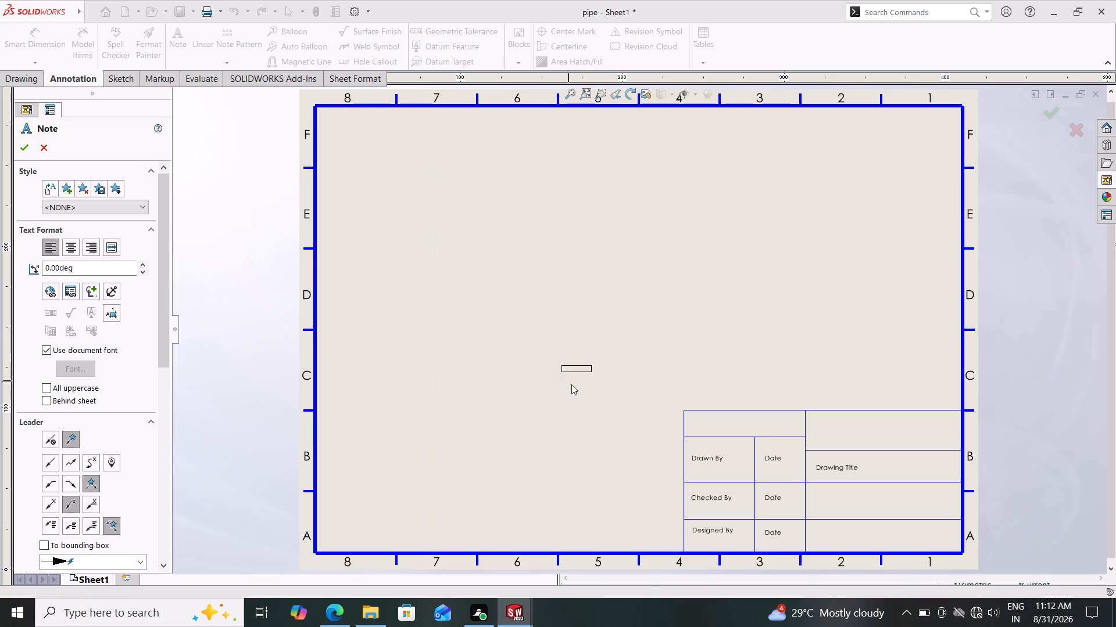
click(821, 495)
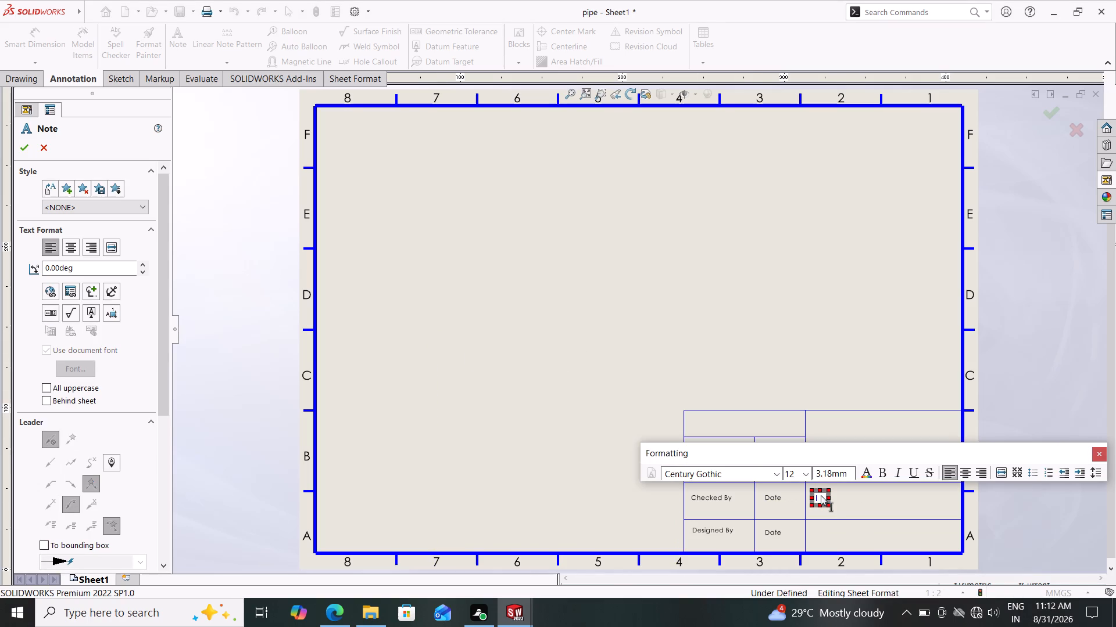
text(Drawing)
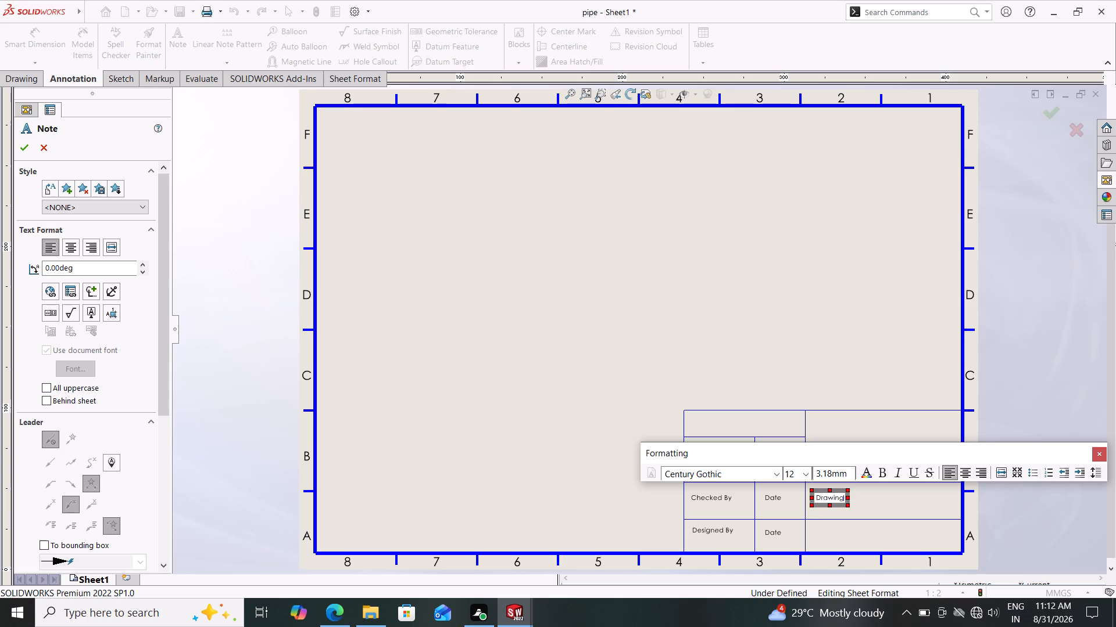
key(space)
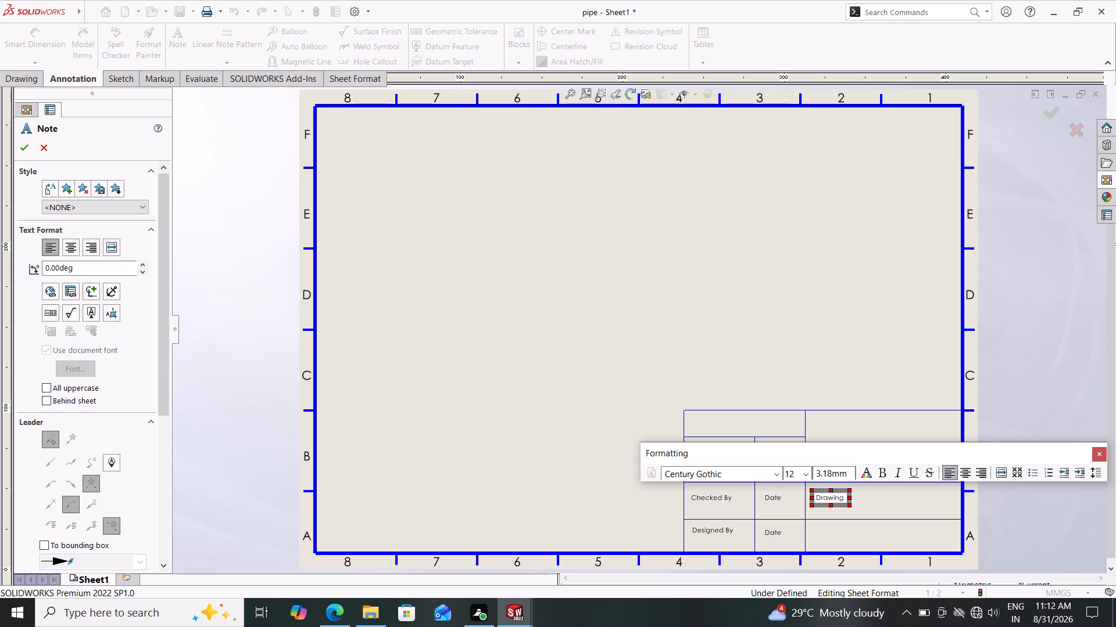
text(Numbe)
key(r)
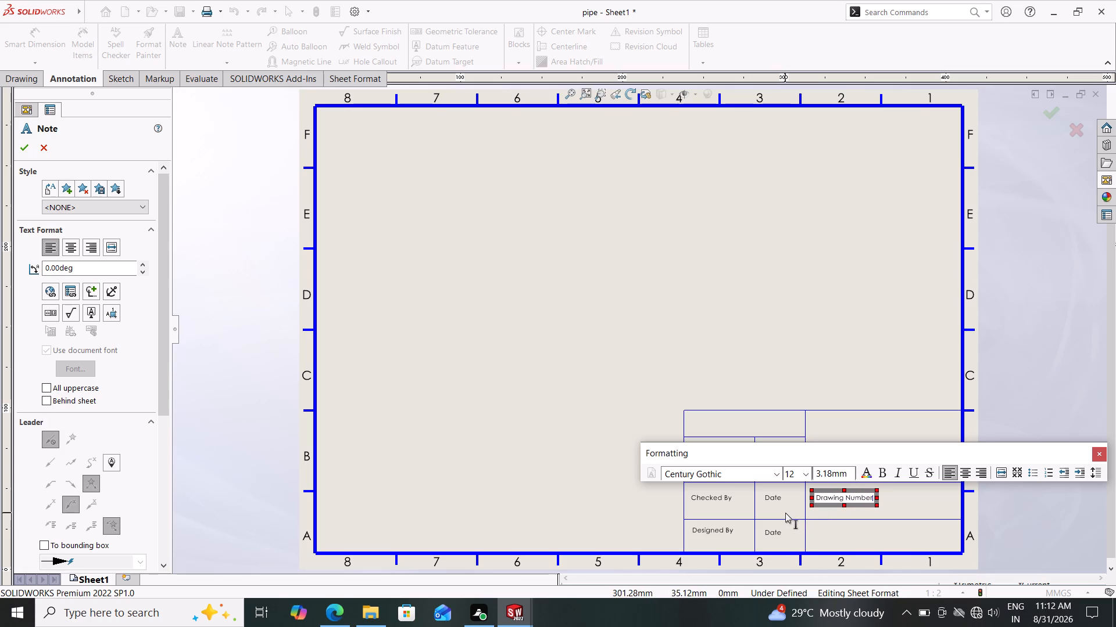
key(Escape)
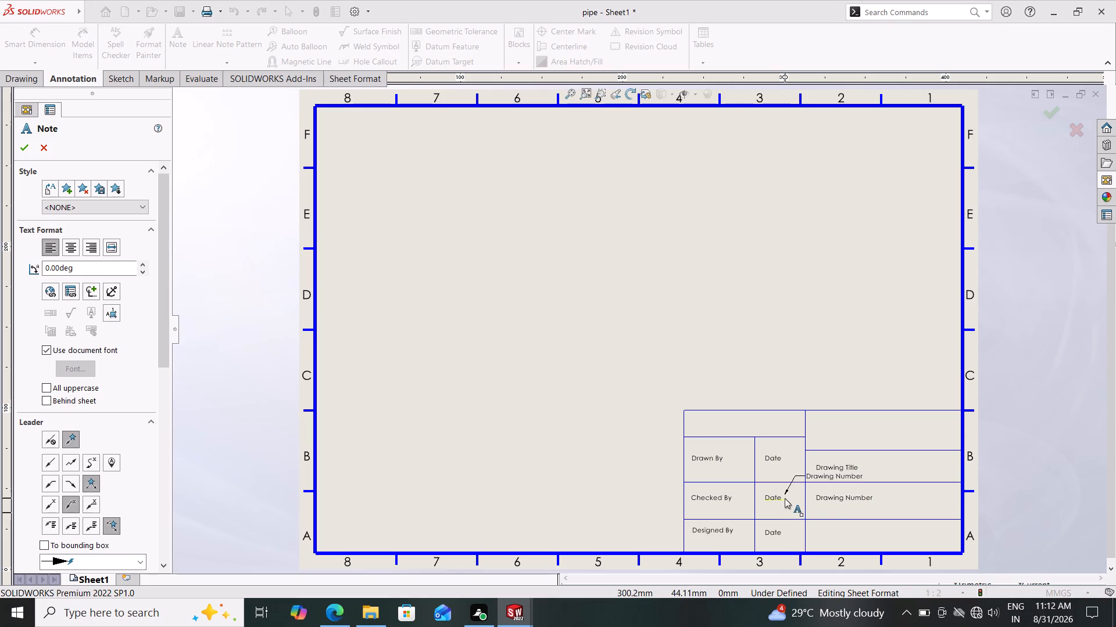
key(Escape)
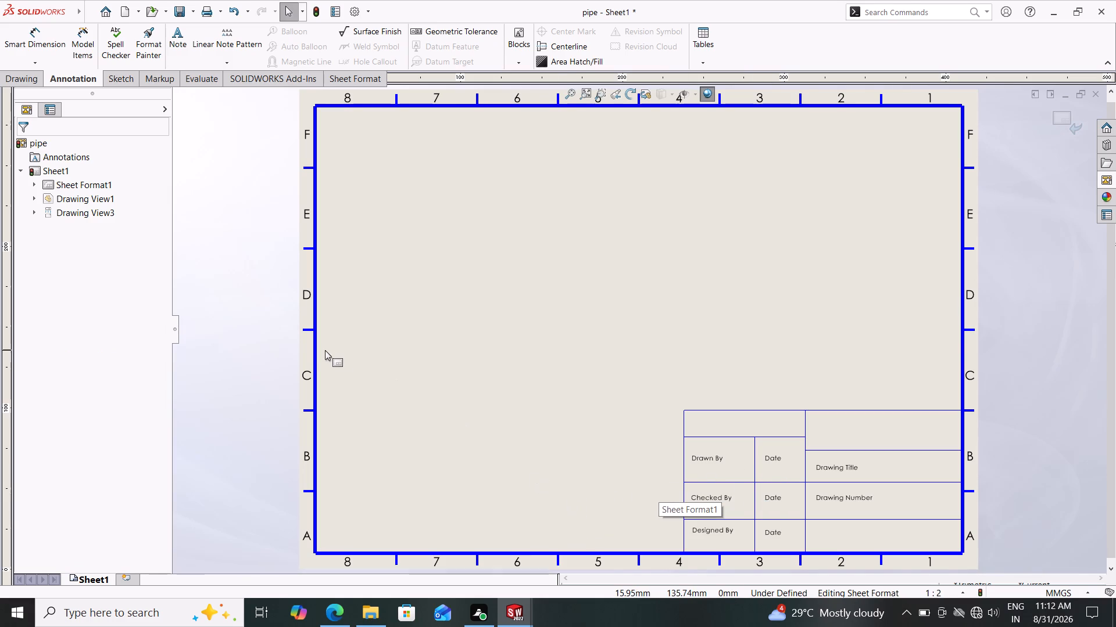
Move the Drawing Number note toward the middle of its cell, leaving room beside the Date column.
drag(873, 496, 874, 496)
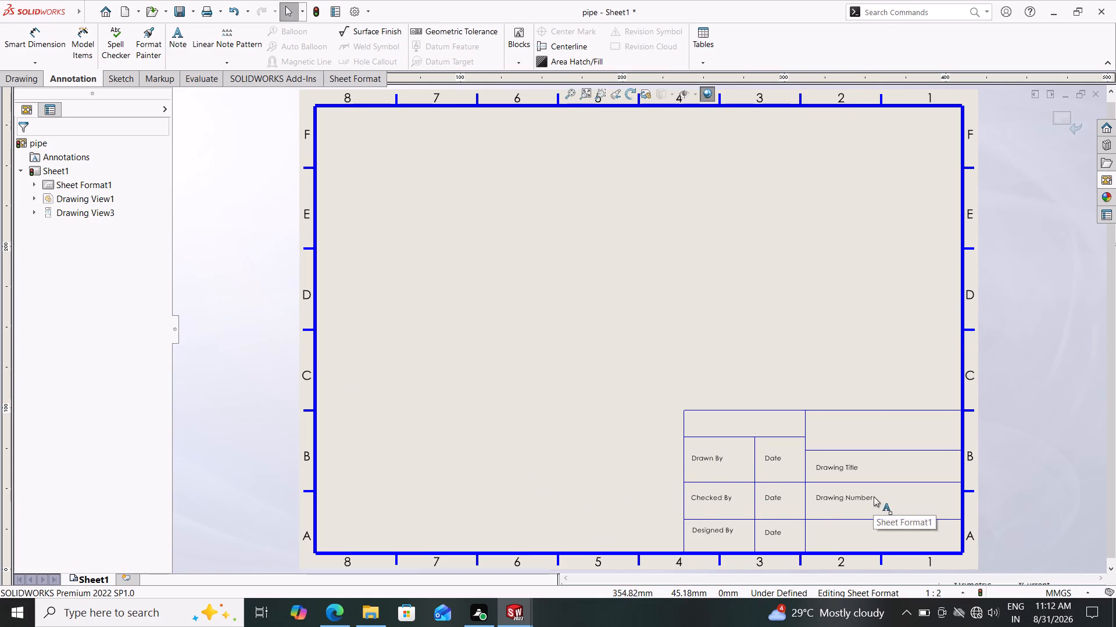
drag(874, 496, 904, 499)
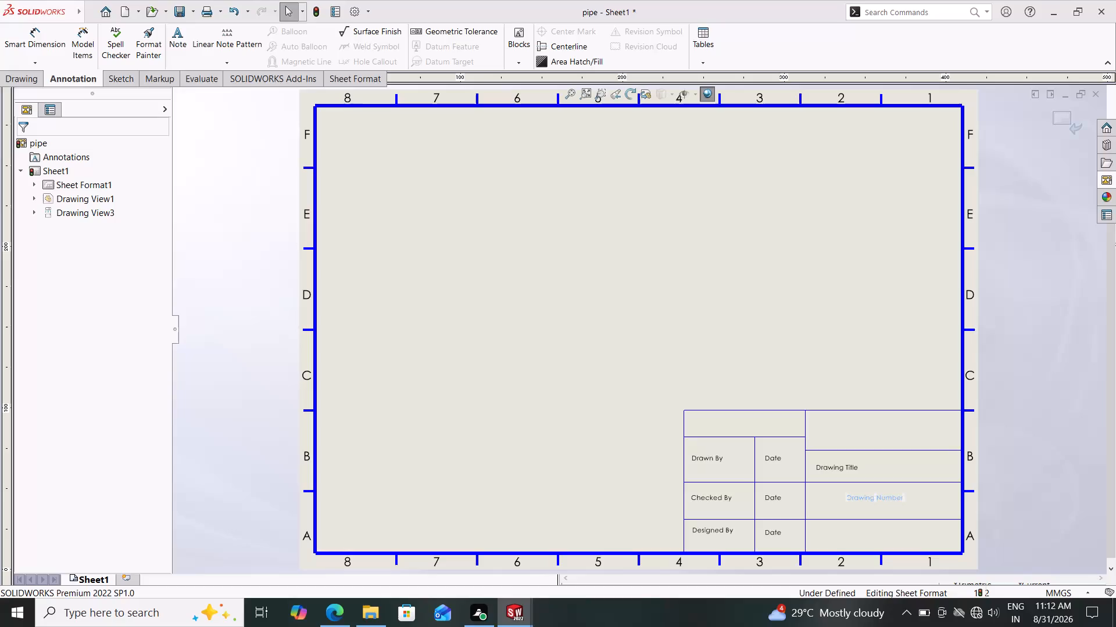
key(Escape)
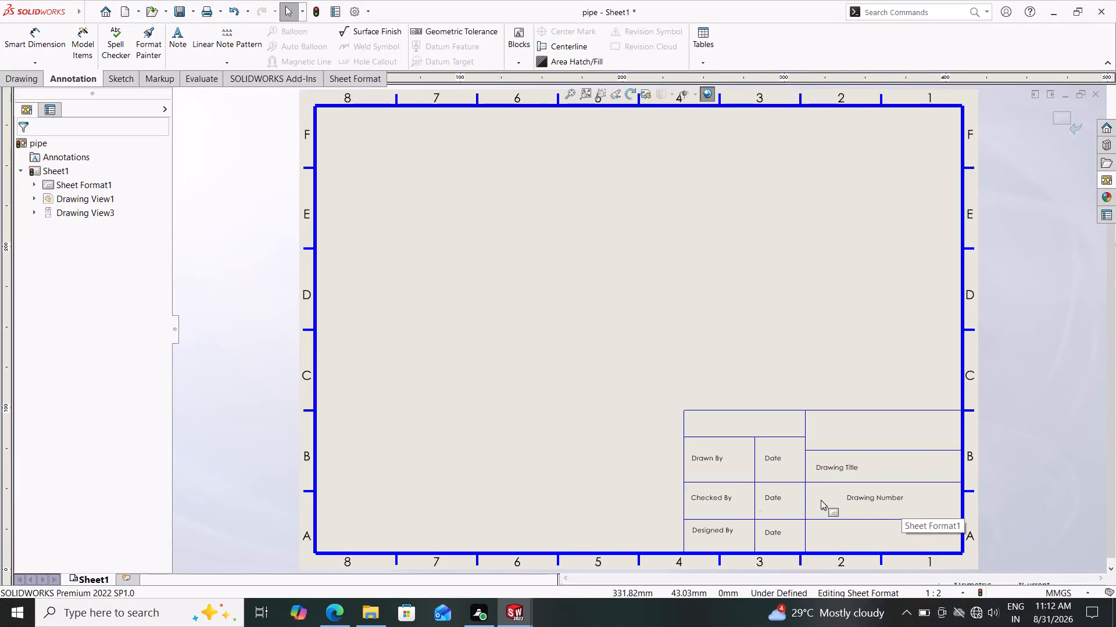
Sketch a rectangle about 25 by 23 mm between the Checked By row's Date cell and the Drawing Number text.
click(181, 41)
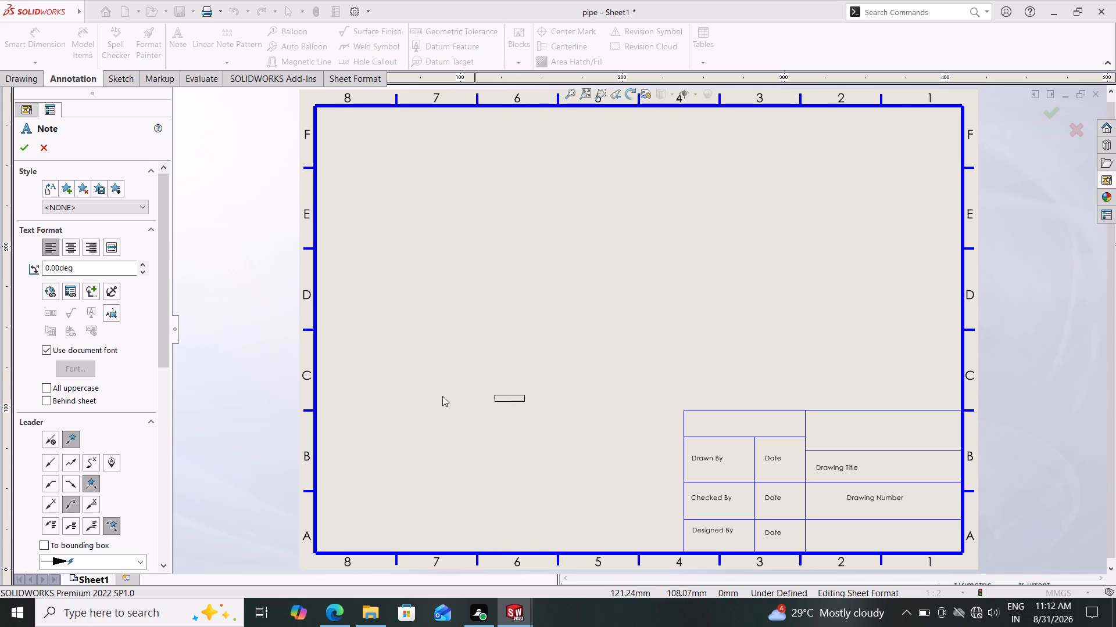
click(44, 144)
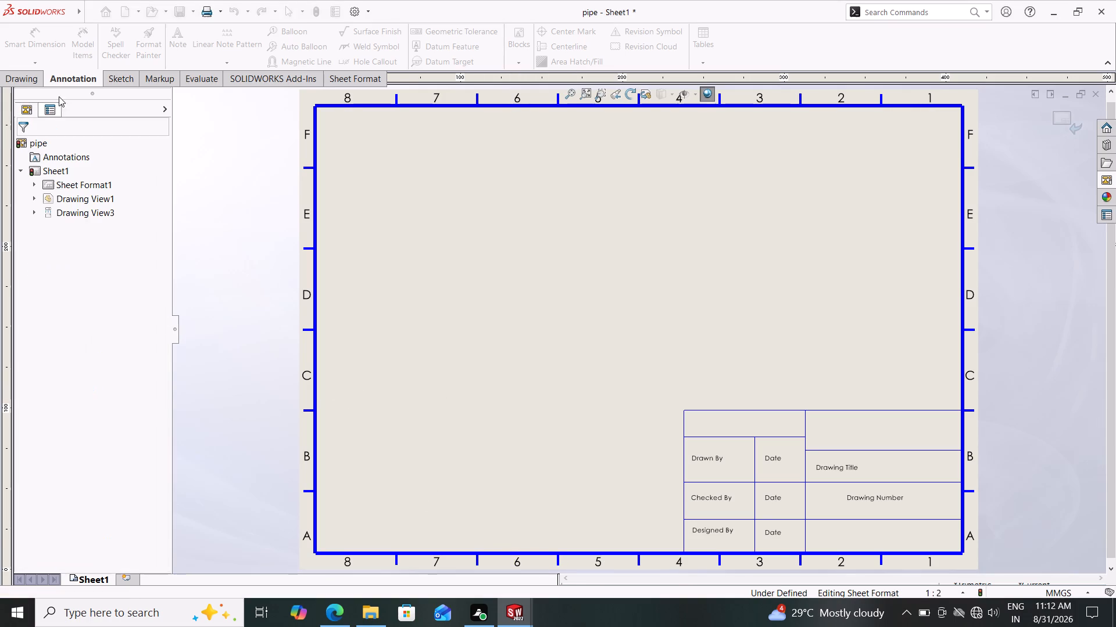
click(120, 83)
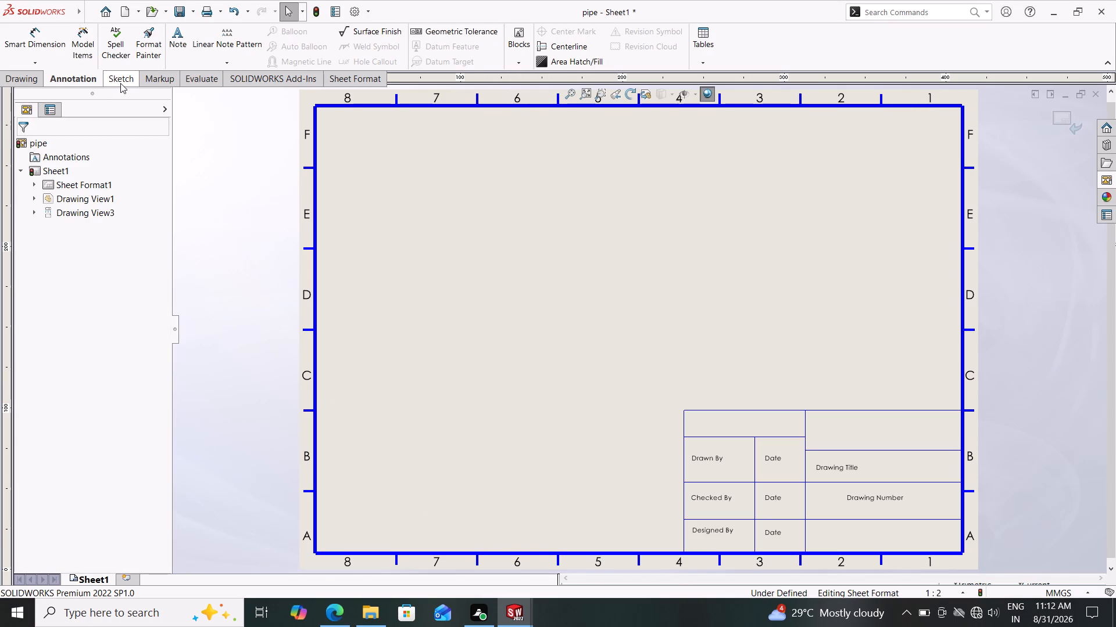
click(76, 47)
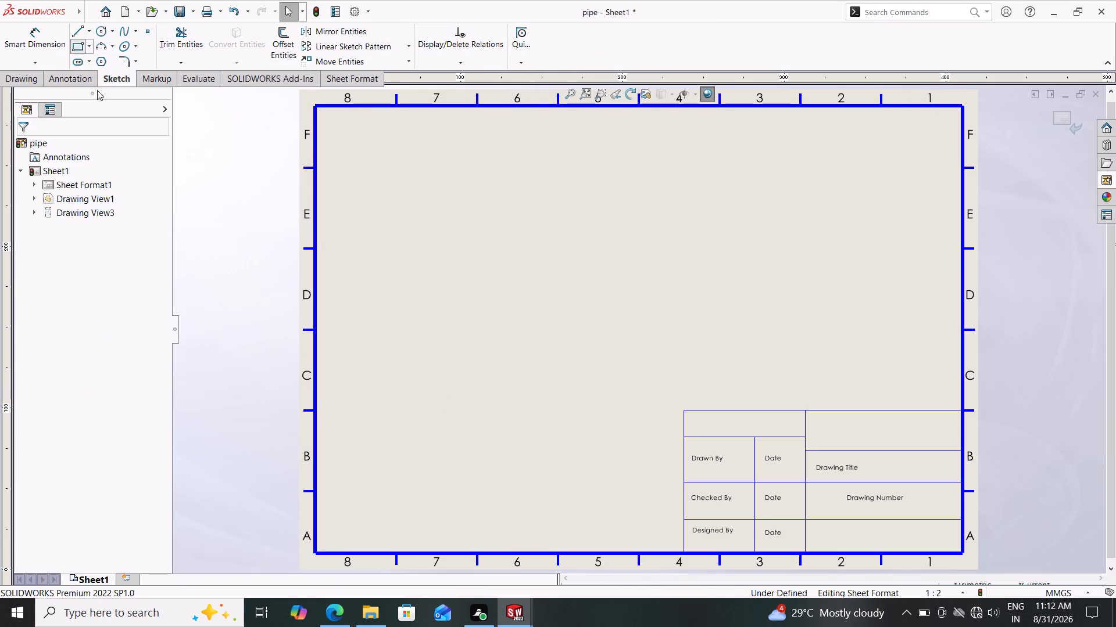
click(808, 484)
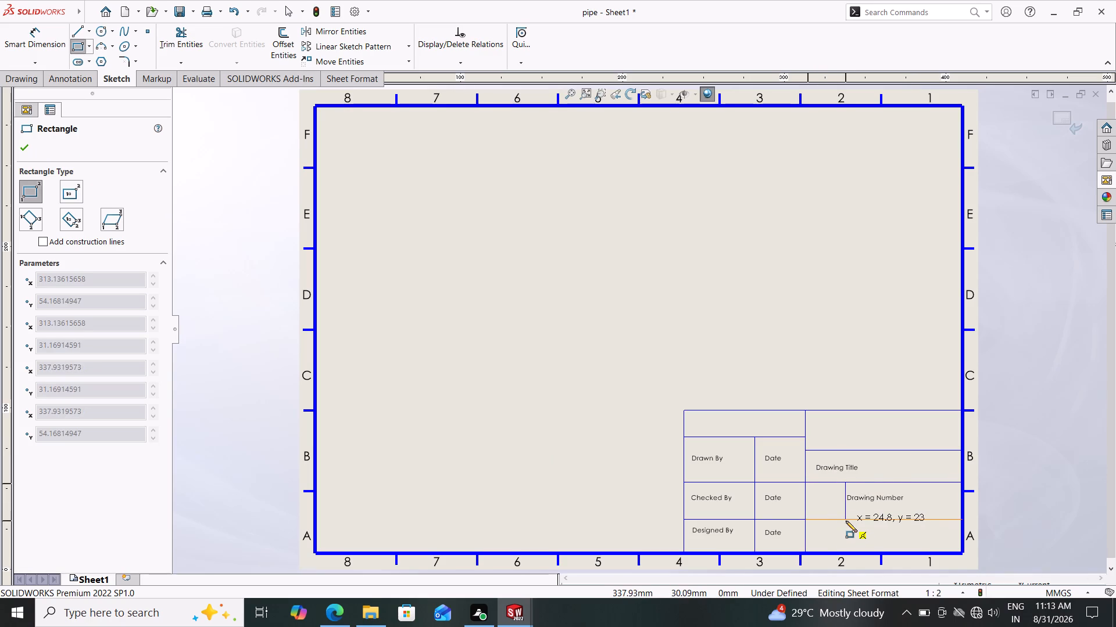
click(846, 520)
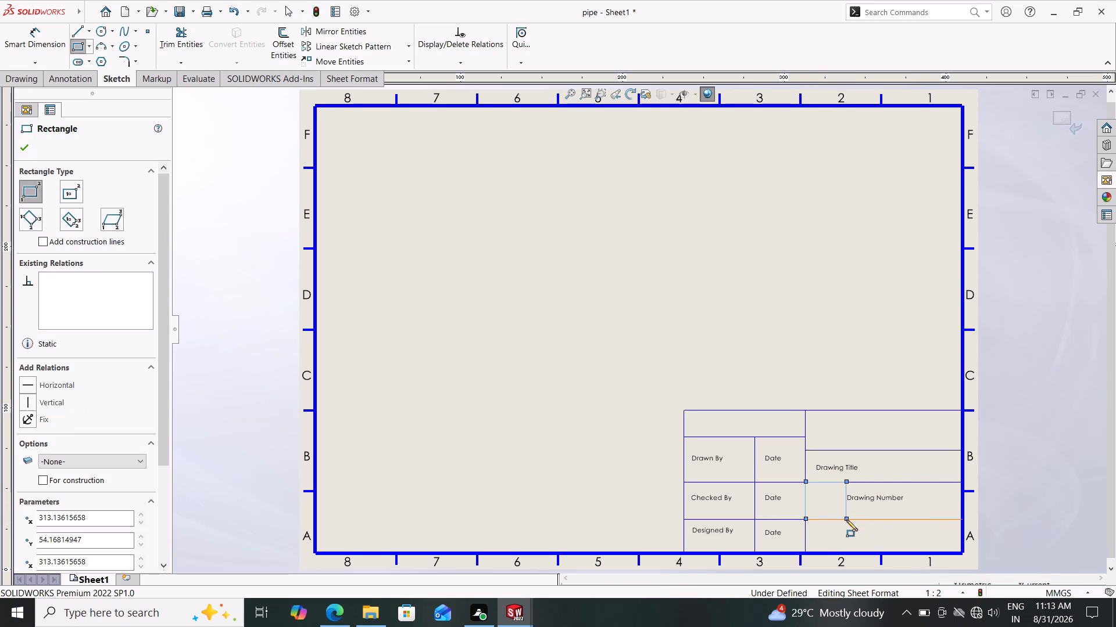
key(Escape)
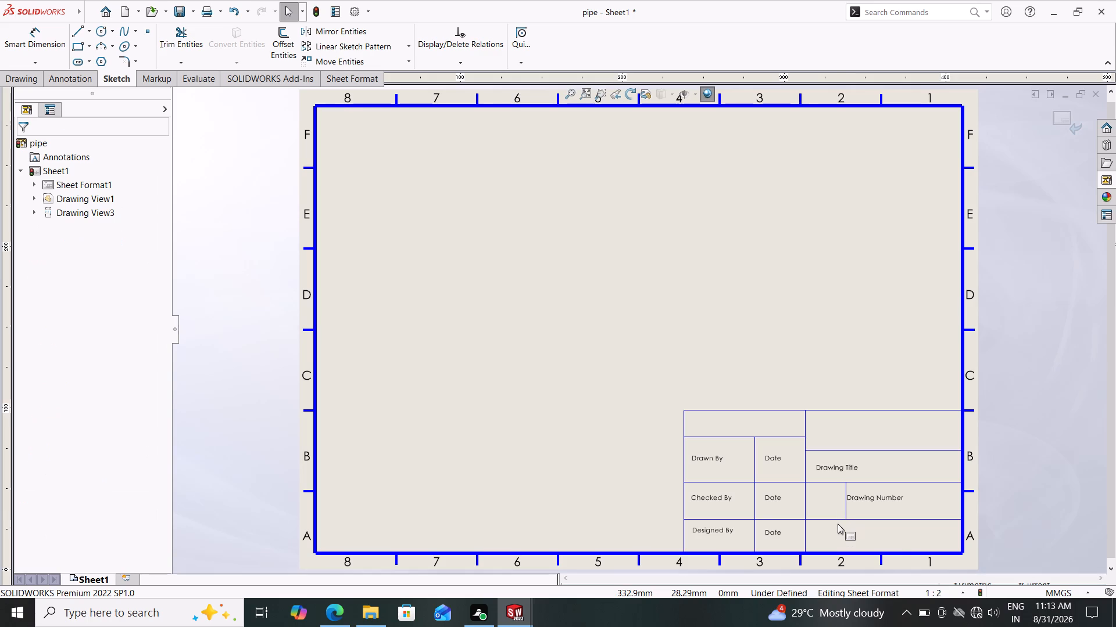
key(Escape)
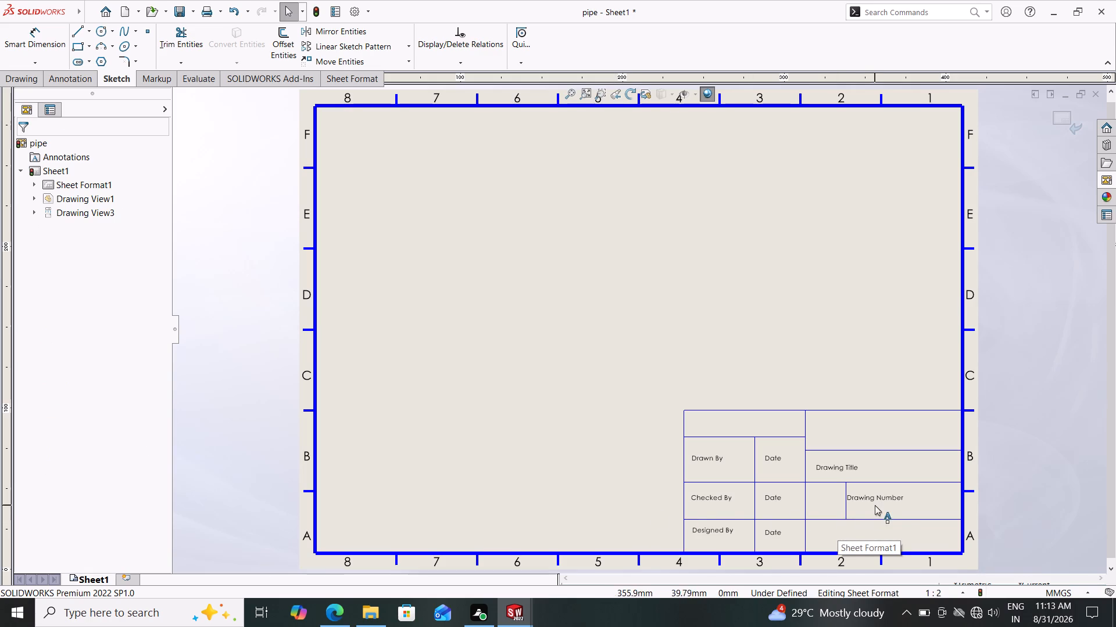
Shift the Drawing Number note slightly away from the small cell's divider line.
drag(880, 496, 888, 498)
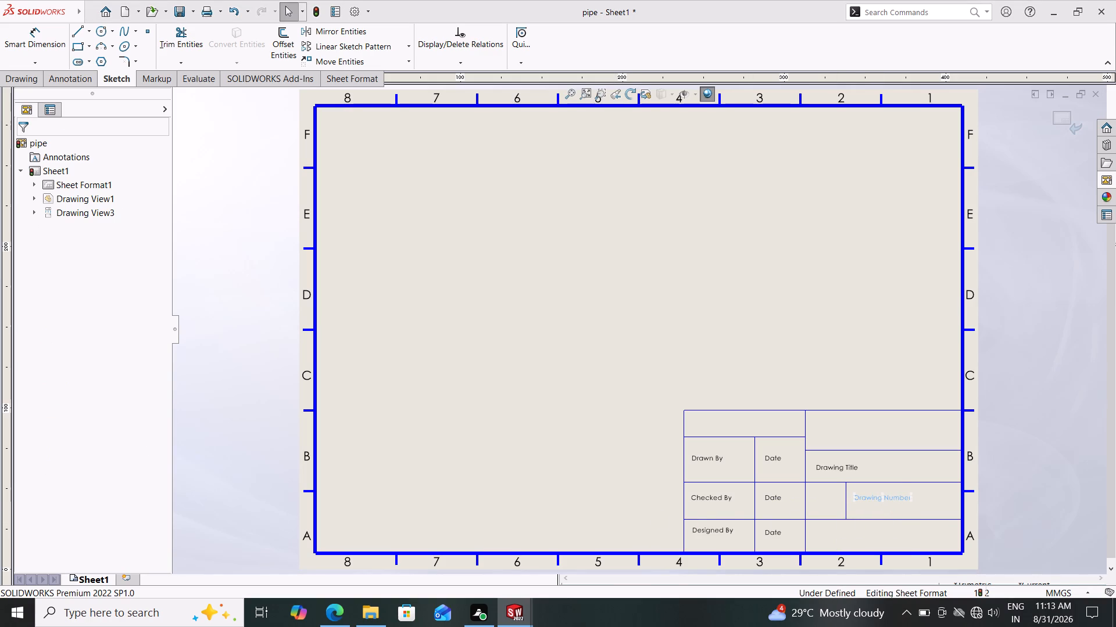
key(Escape)
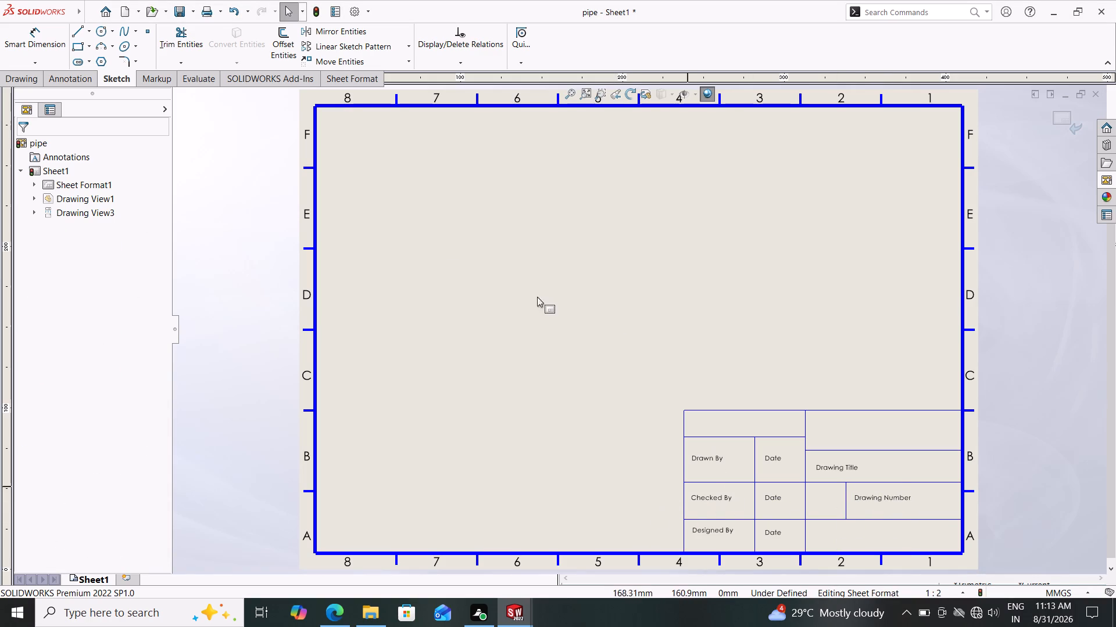
Add the note "Size" in the small cell between the Checked By row's Date cell and Drawing Number.
click(75, 84)
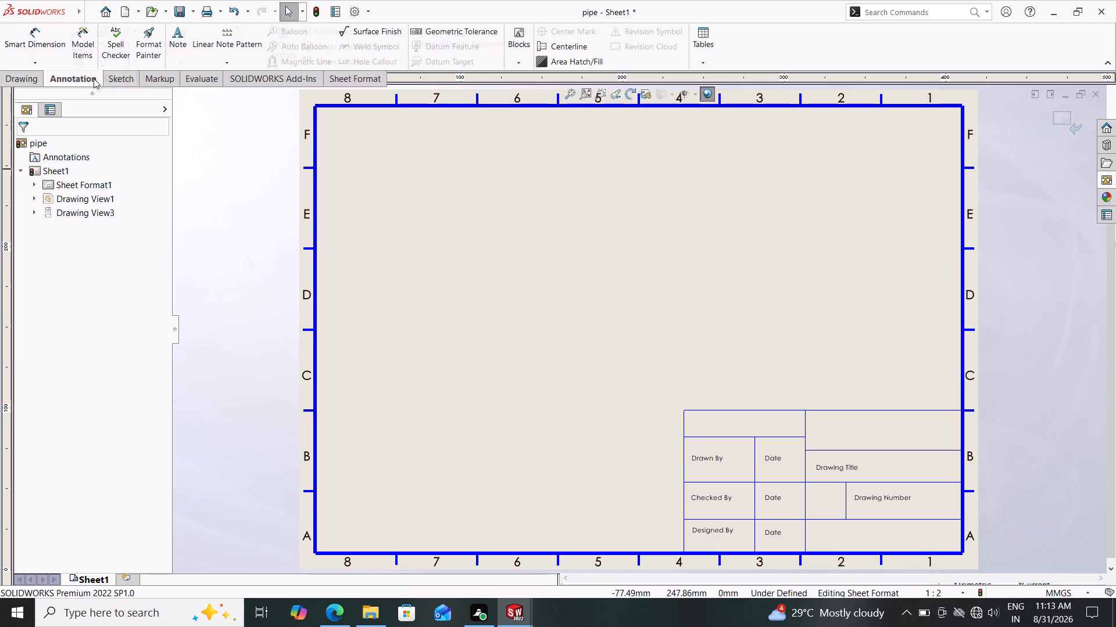
click(178, 38)
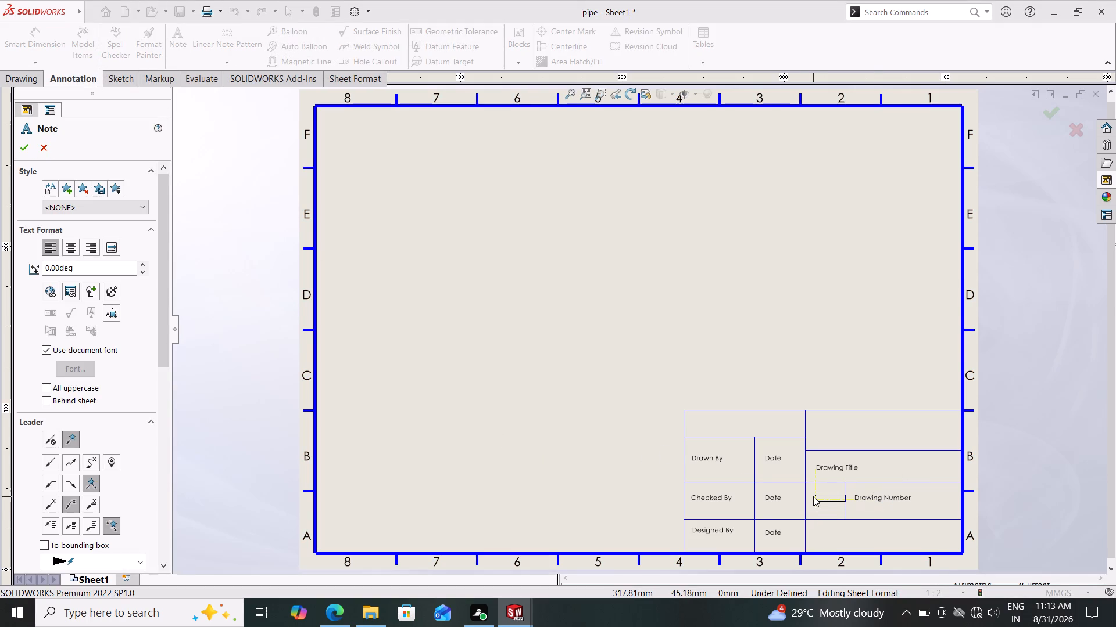
click(813, 492)
key(shift+s)
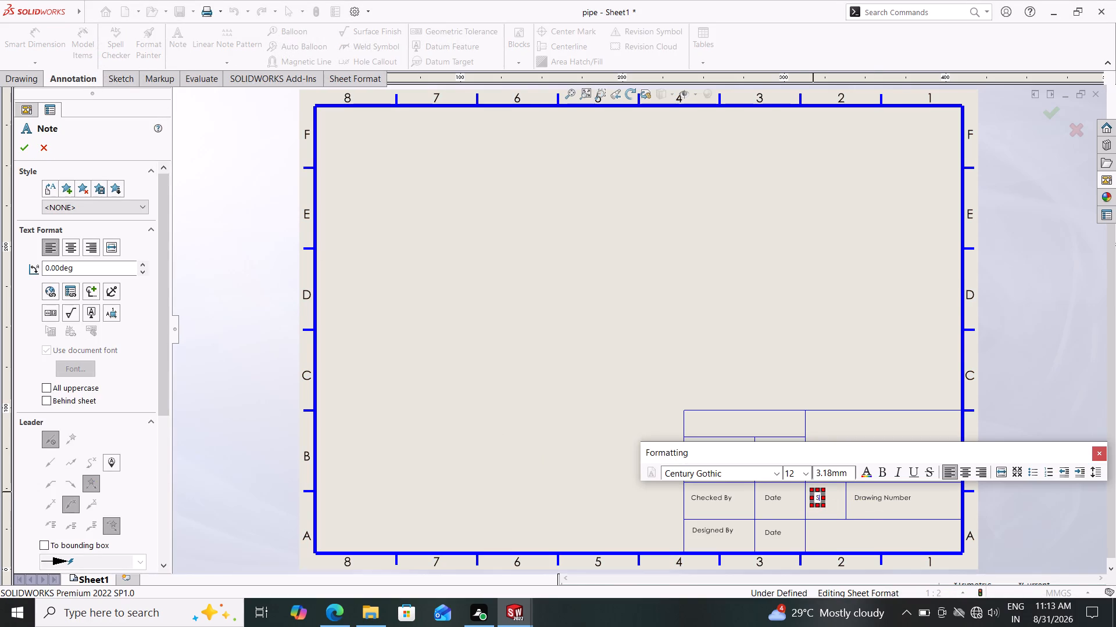
key(i)
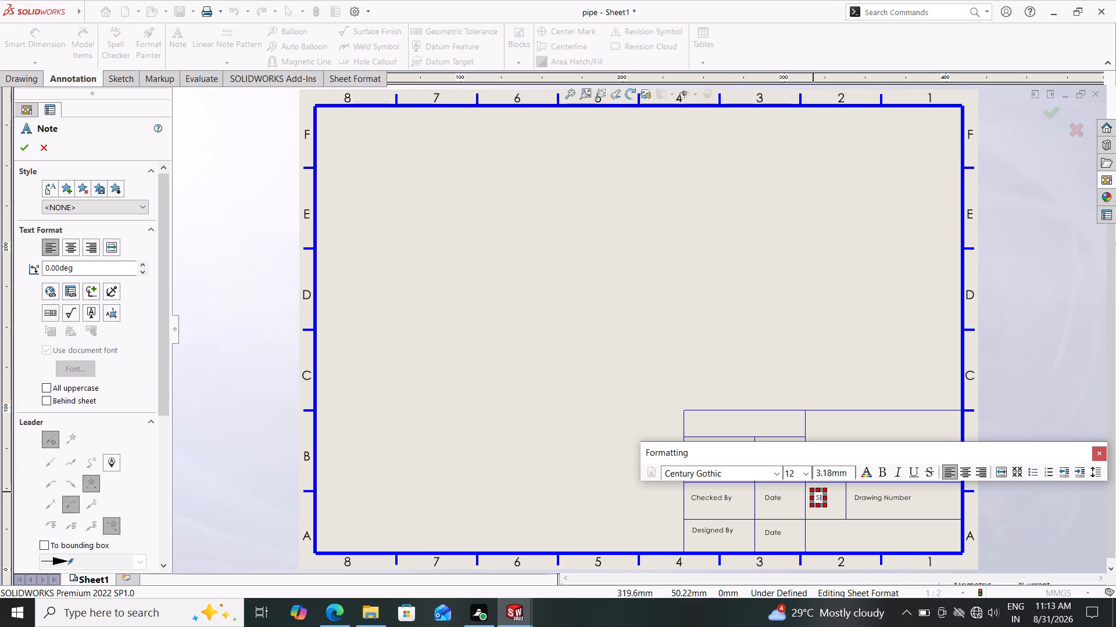
text(ze)
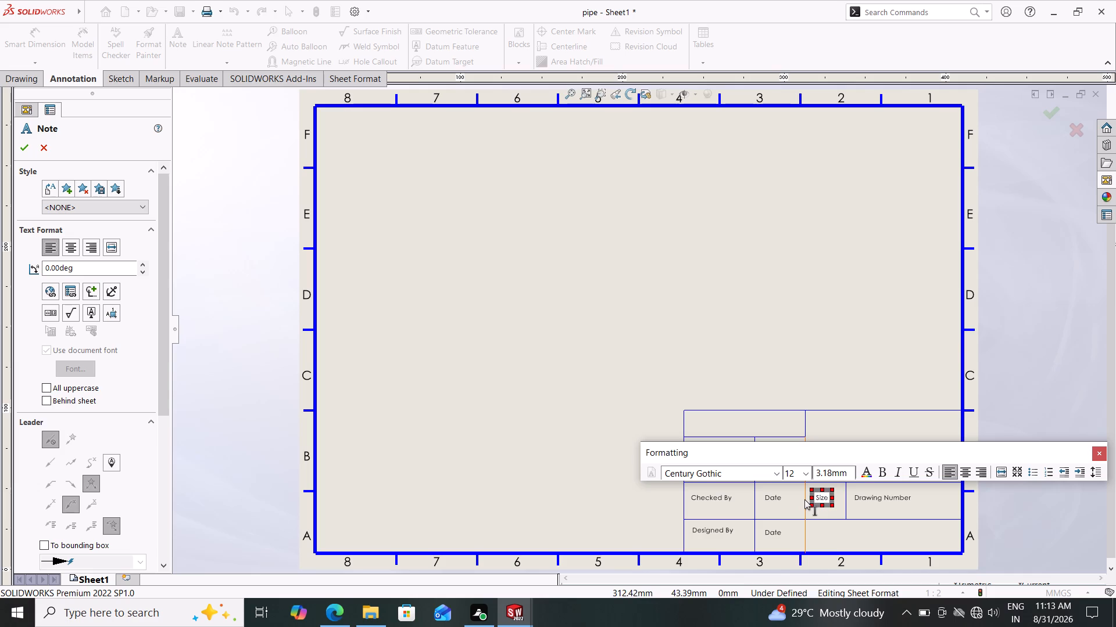
key(Escape)
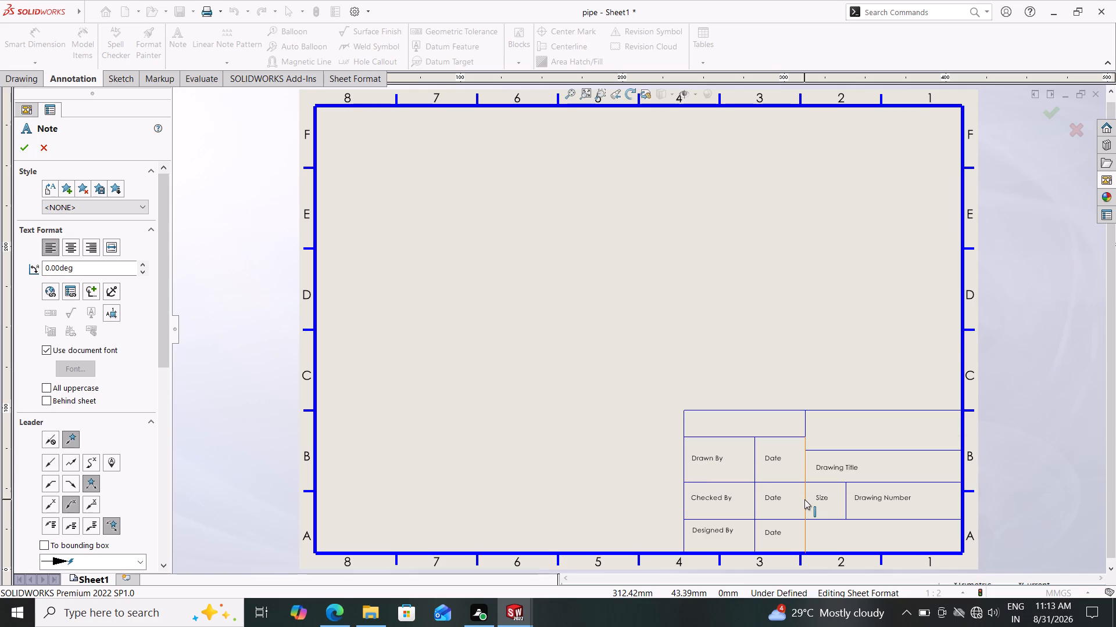
key(Escape)
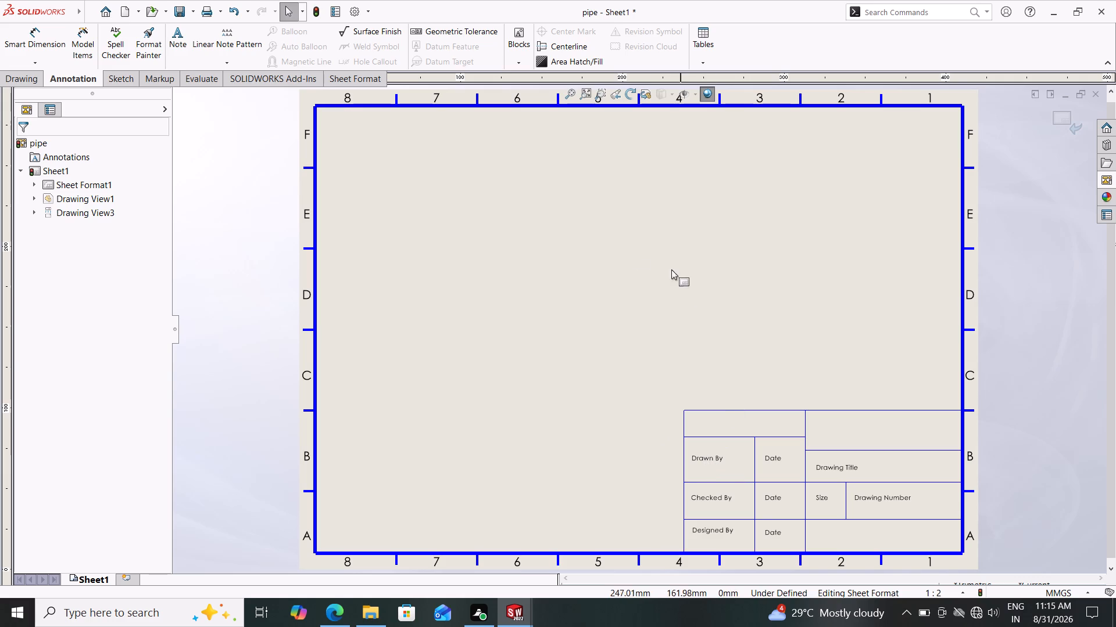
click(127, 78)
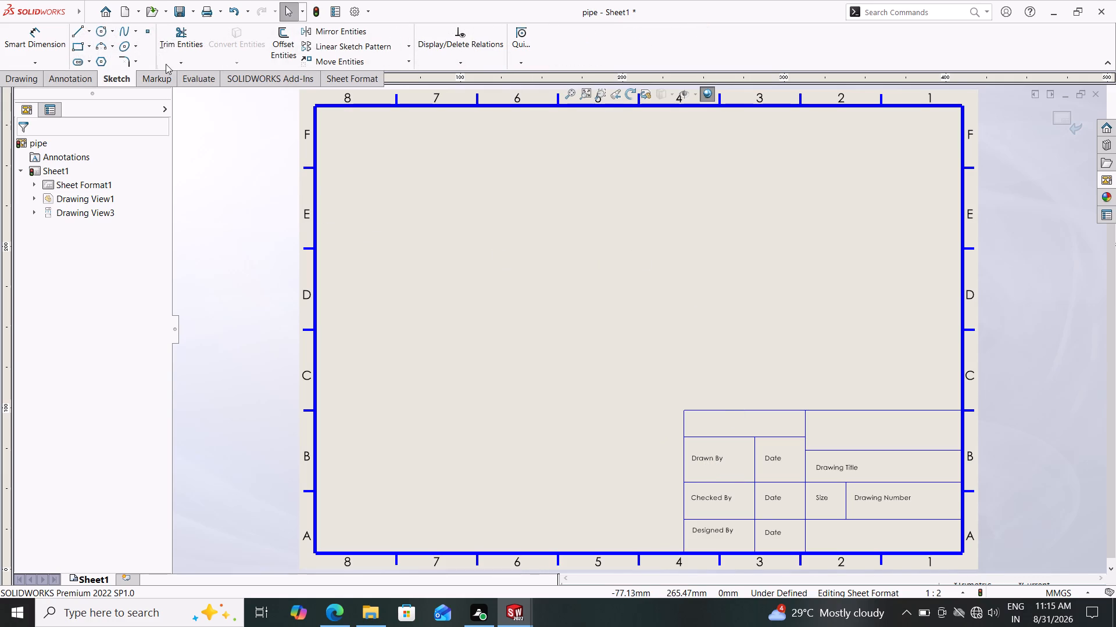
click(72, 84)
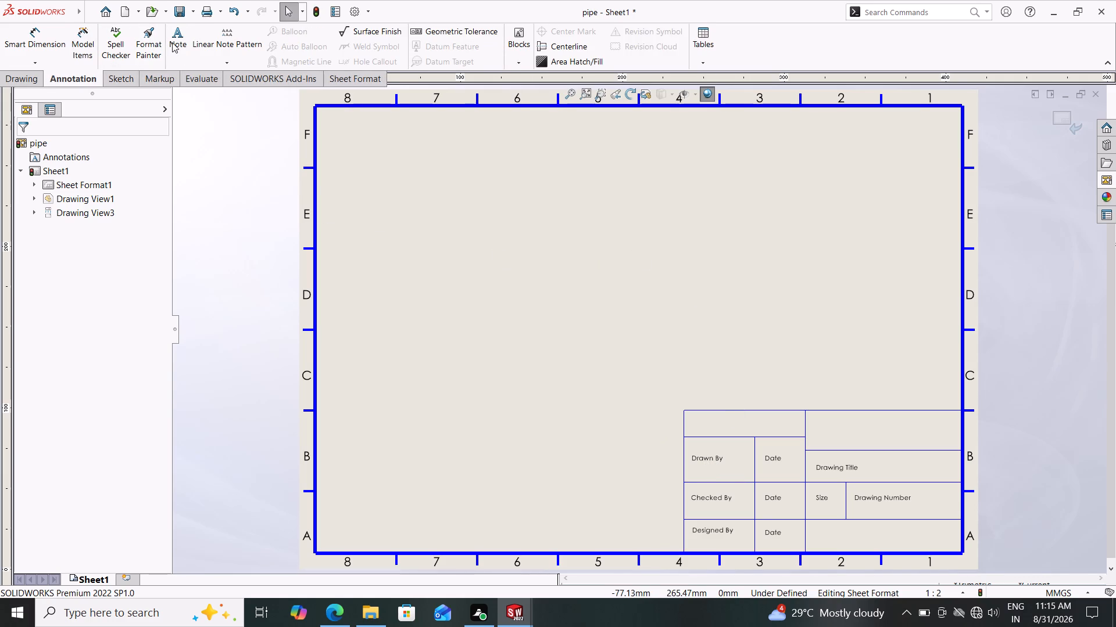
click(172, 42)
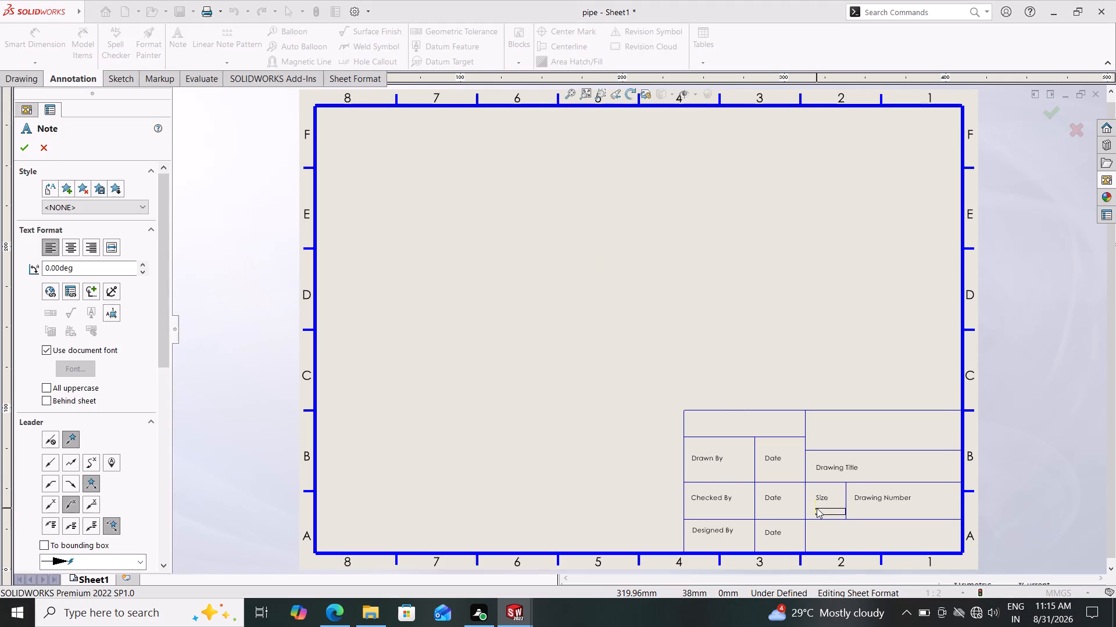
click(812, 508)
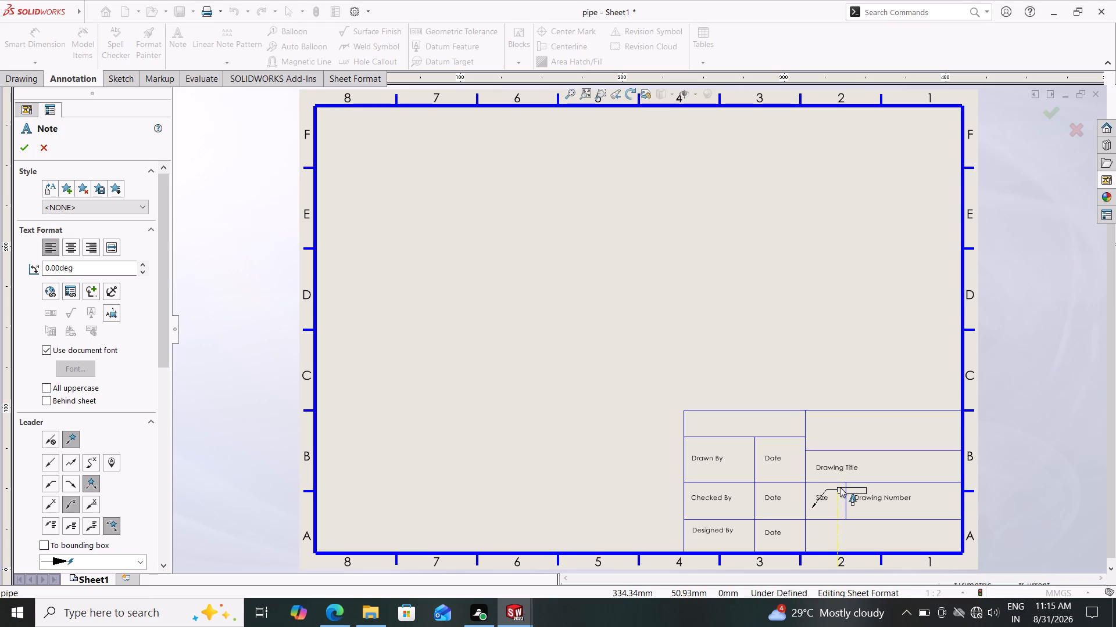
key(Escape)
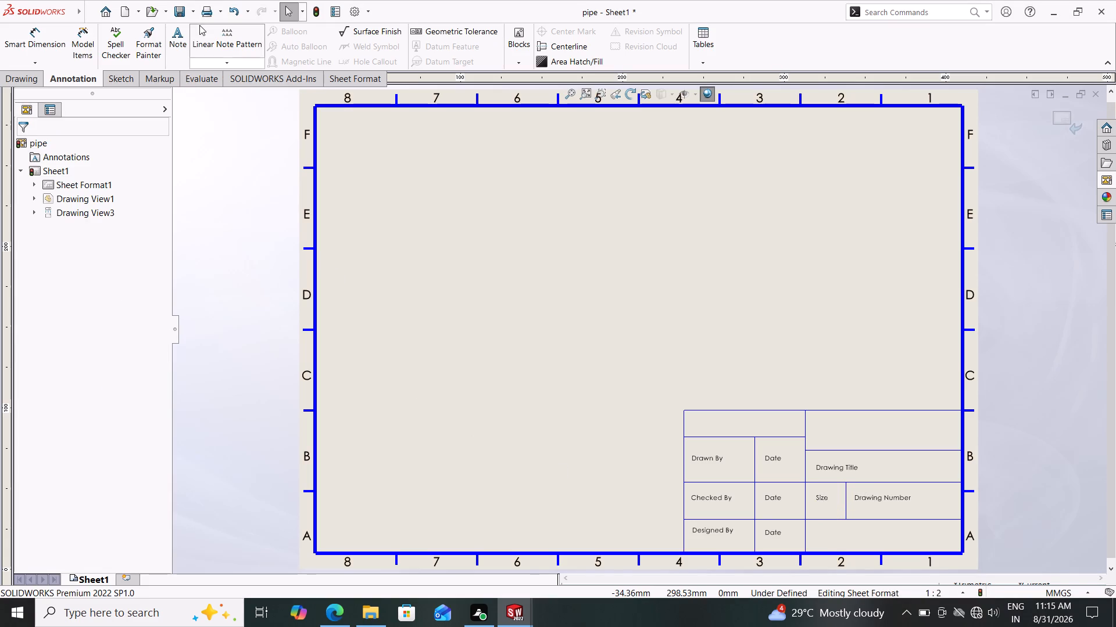
Add a red 14-point note "A3" just below the Size label in the title block.
click(180, 33)
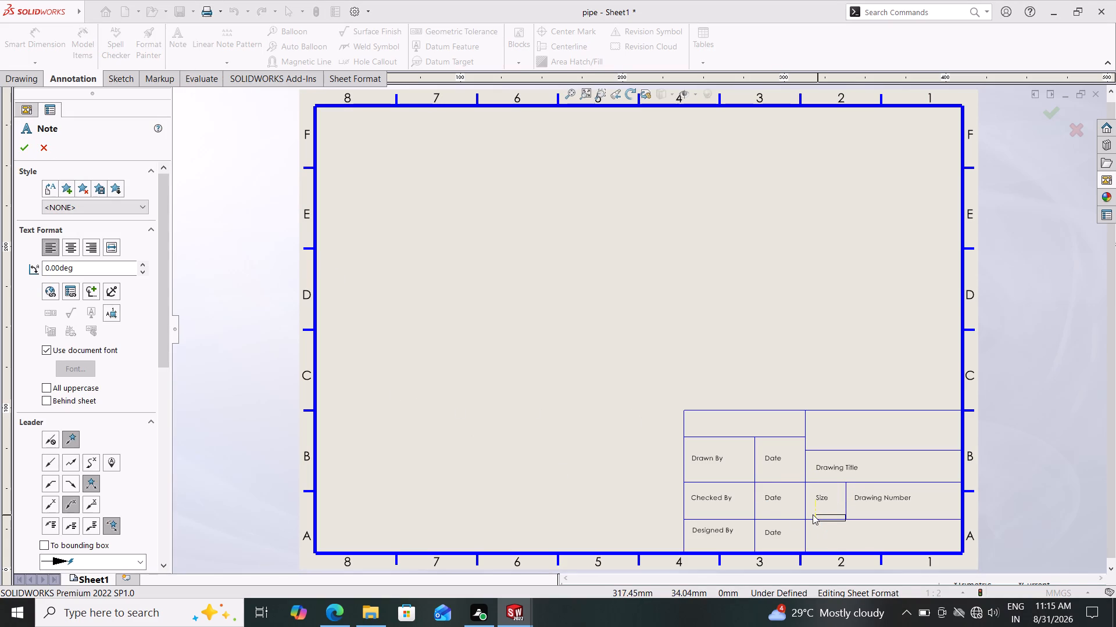
click(813, 514)
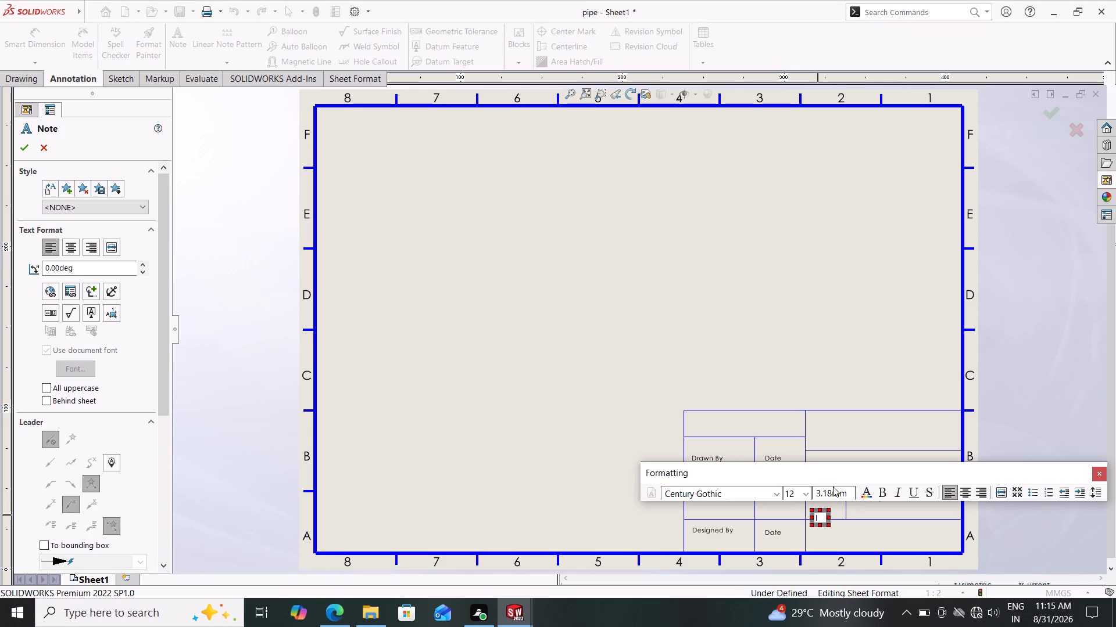
click(803, 491)
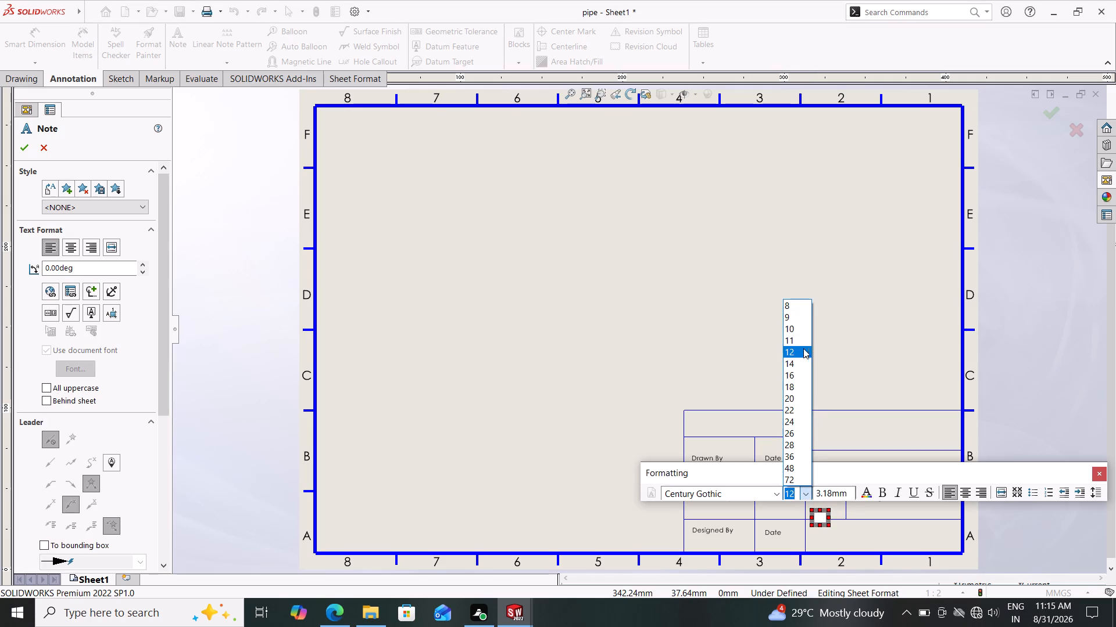
click(788, 358)
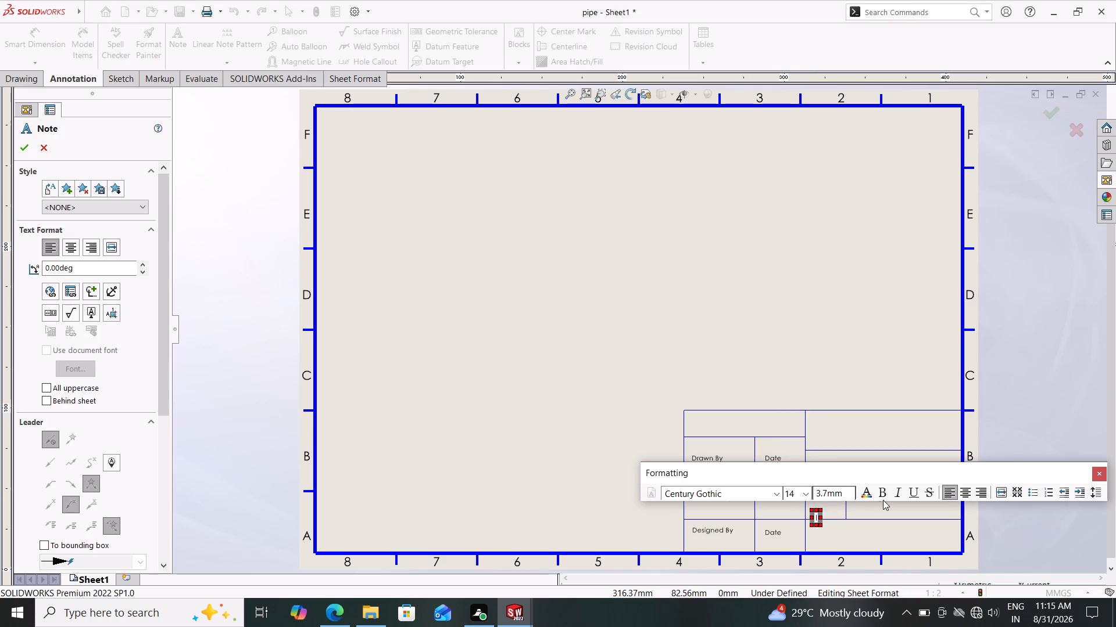
click(872, 491)
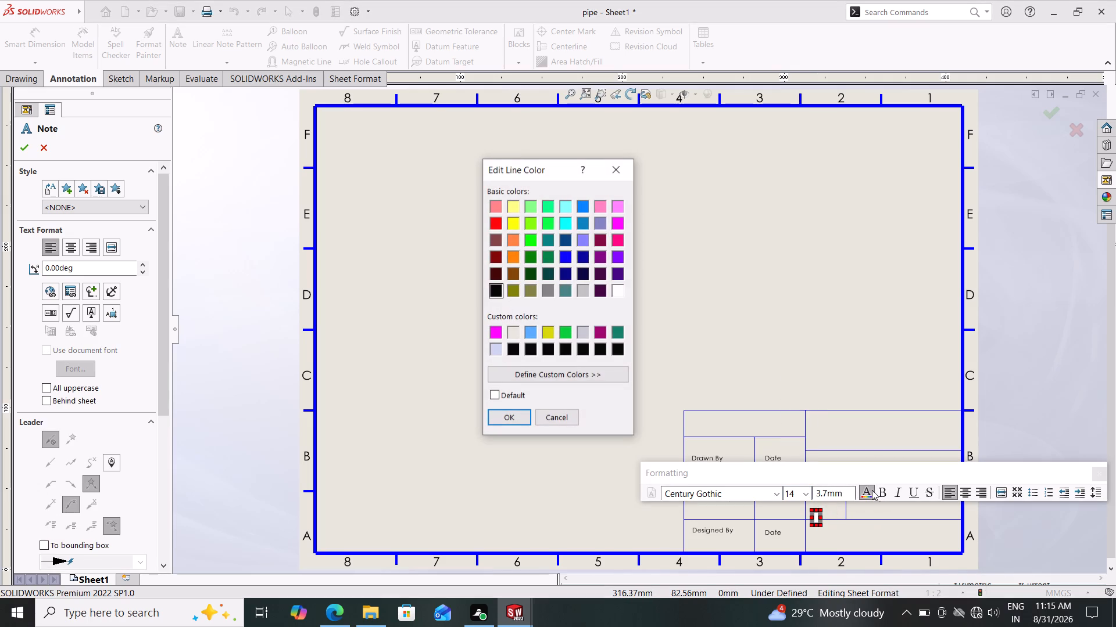
click(494, 221)
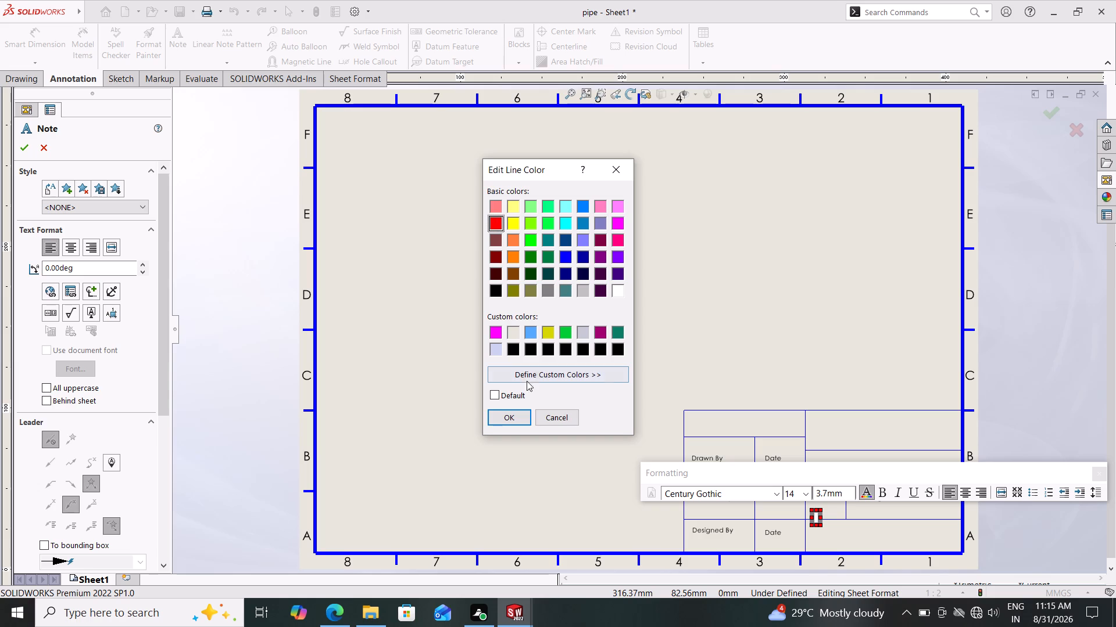
click(514, 415)
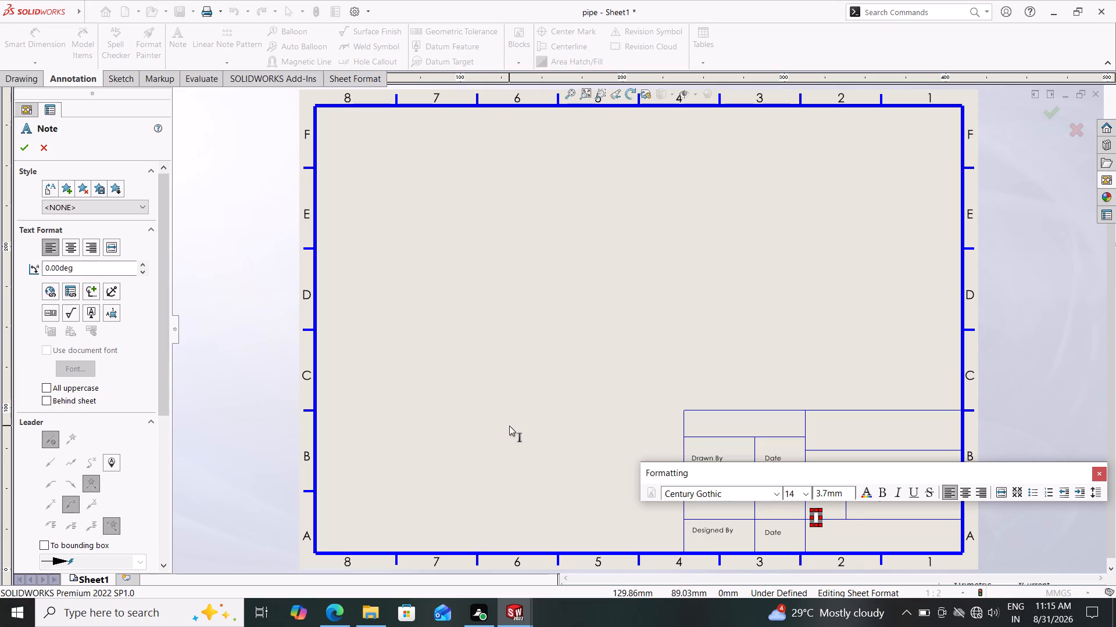
key(shift+a)
key(3)
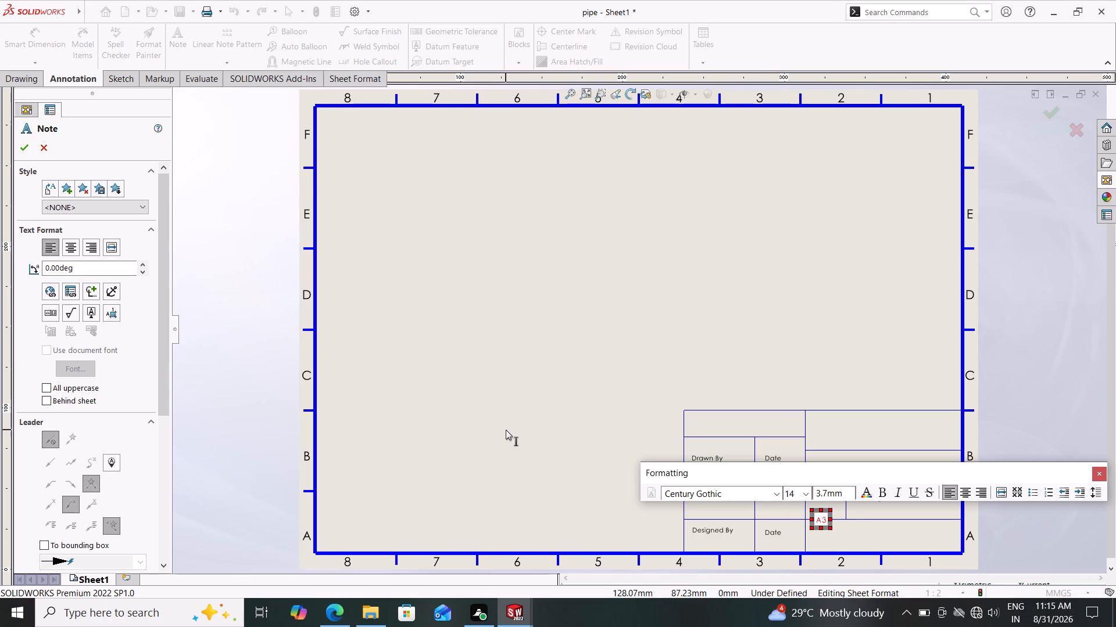
key(Escape)
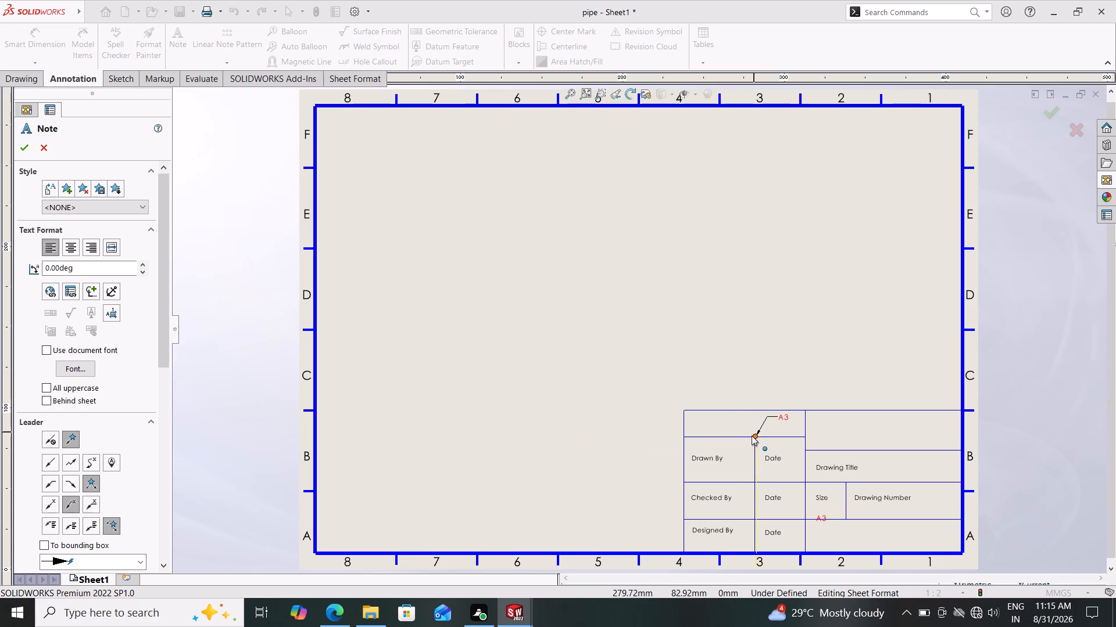
key(Escape)
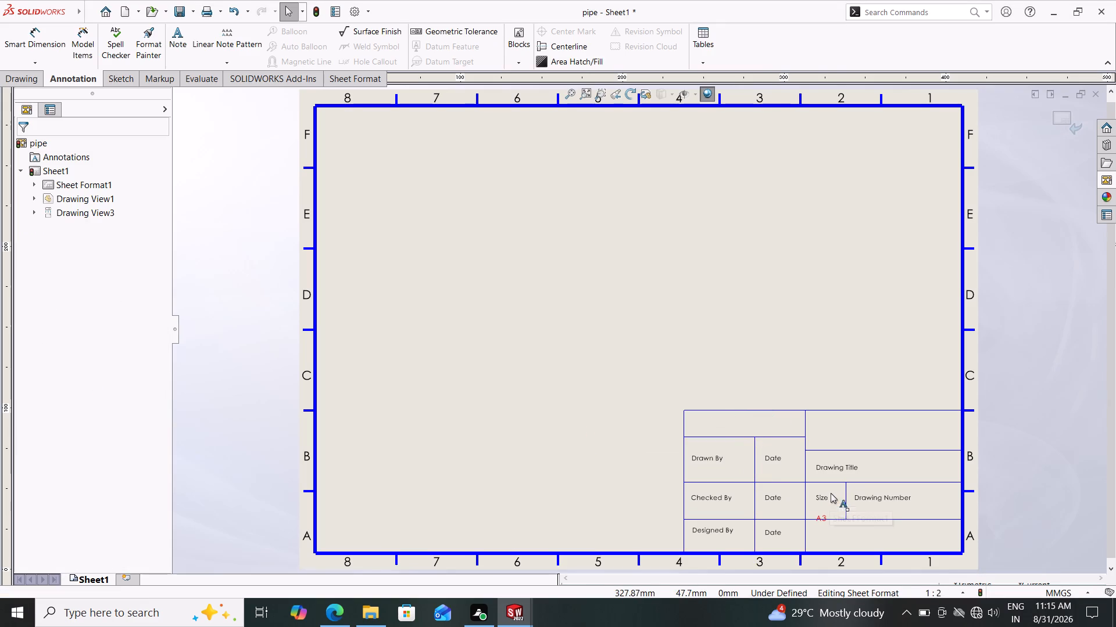
Move the A3 note slightly up so it sits inside the Size cell, clear of the line beneath.
click(826, 514)
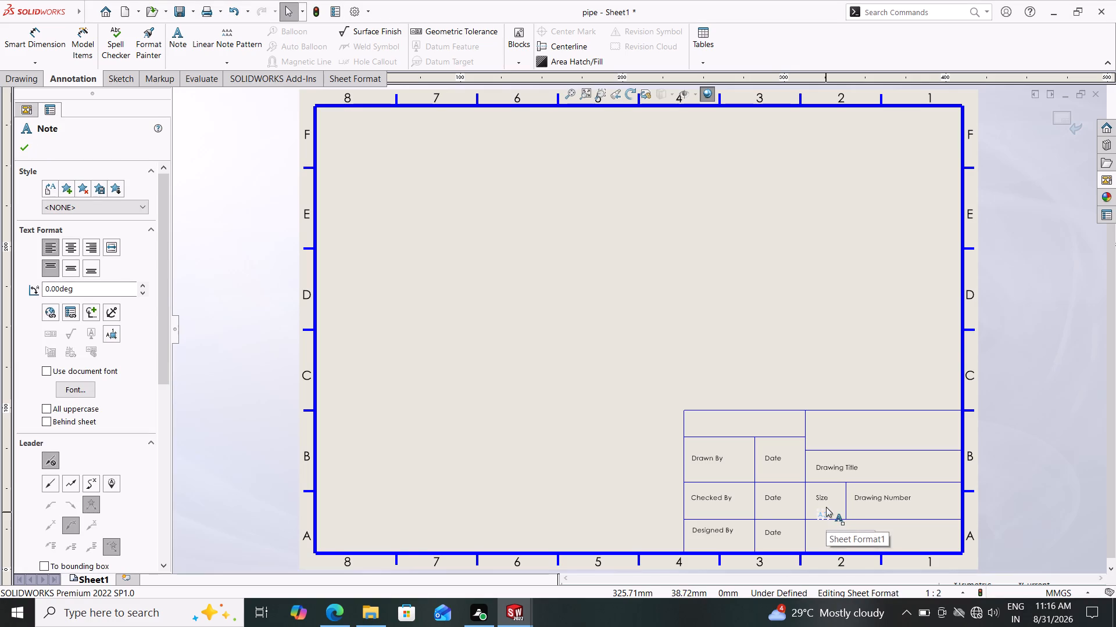
key(Escape)
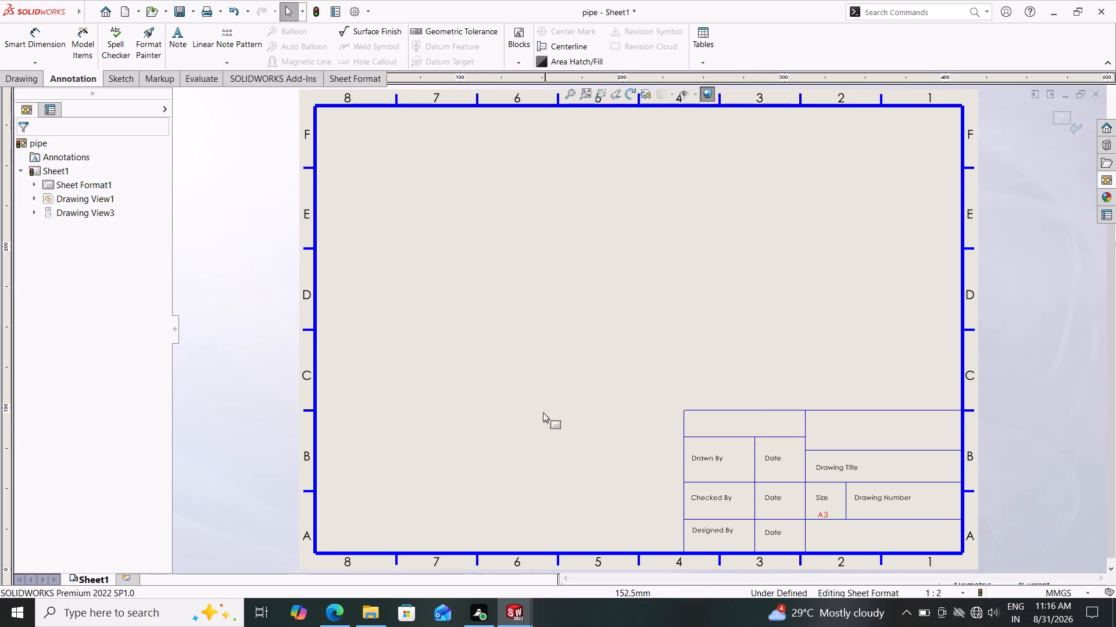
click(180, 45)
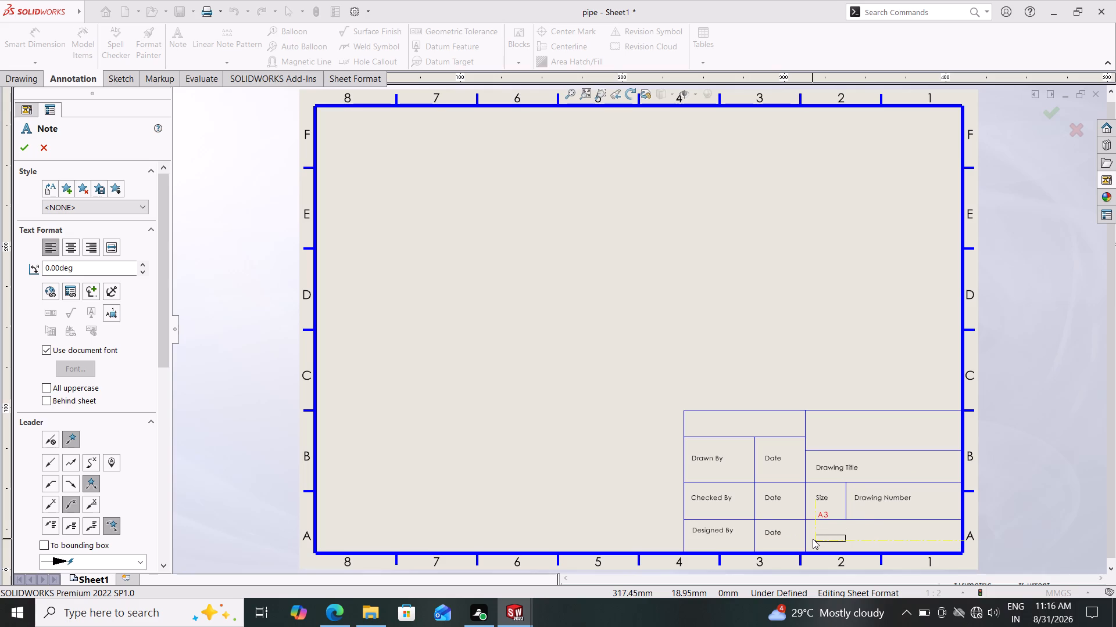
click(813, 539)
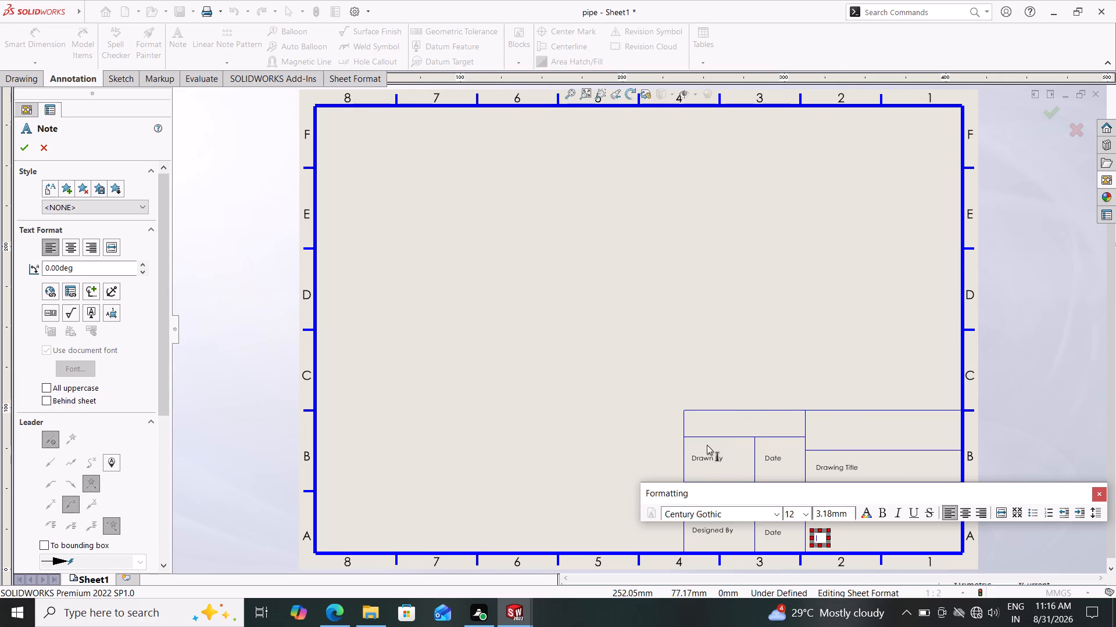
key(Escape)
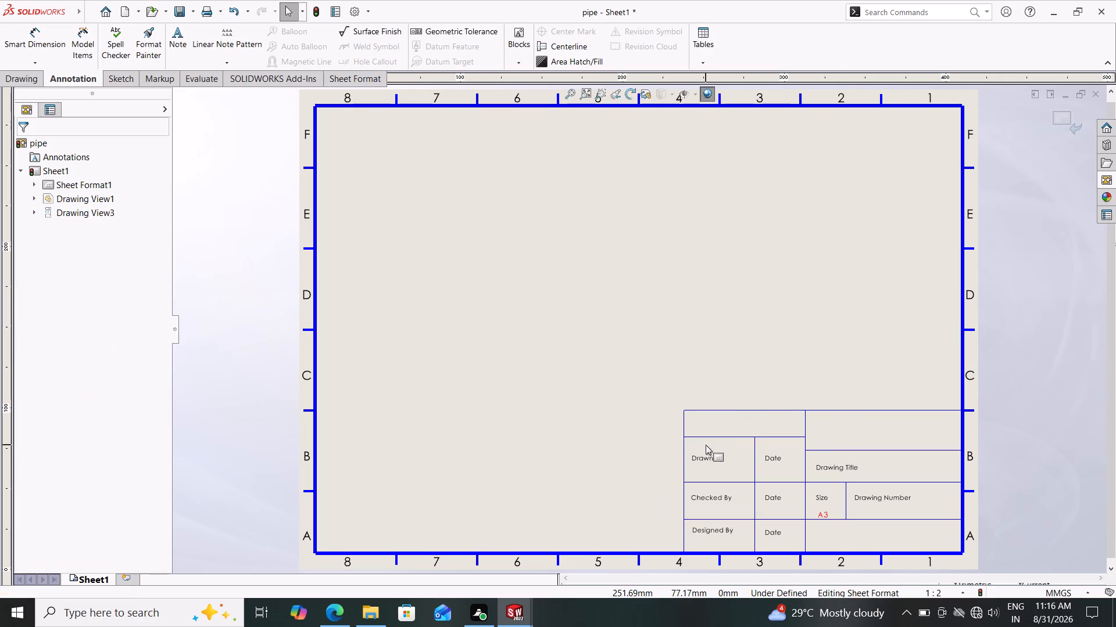
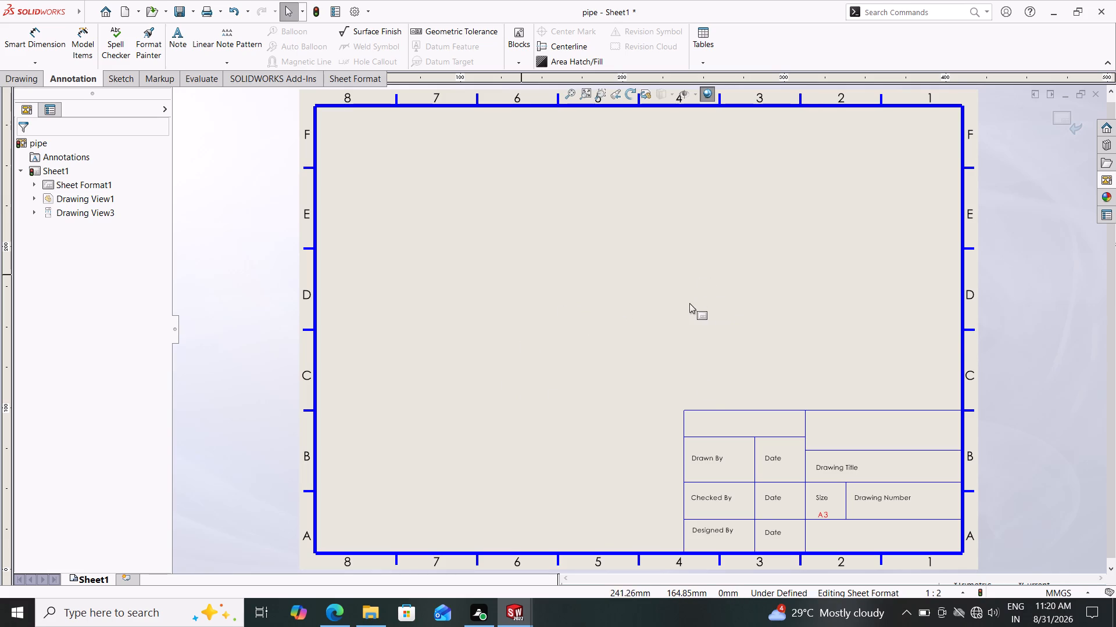
Start another annotation note on the sheet format.
click(178, 39)
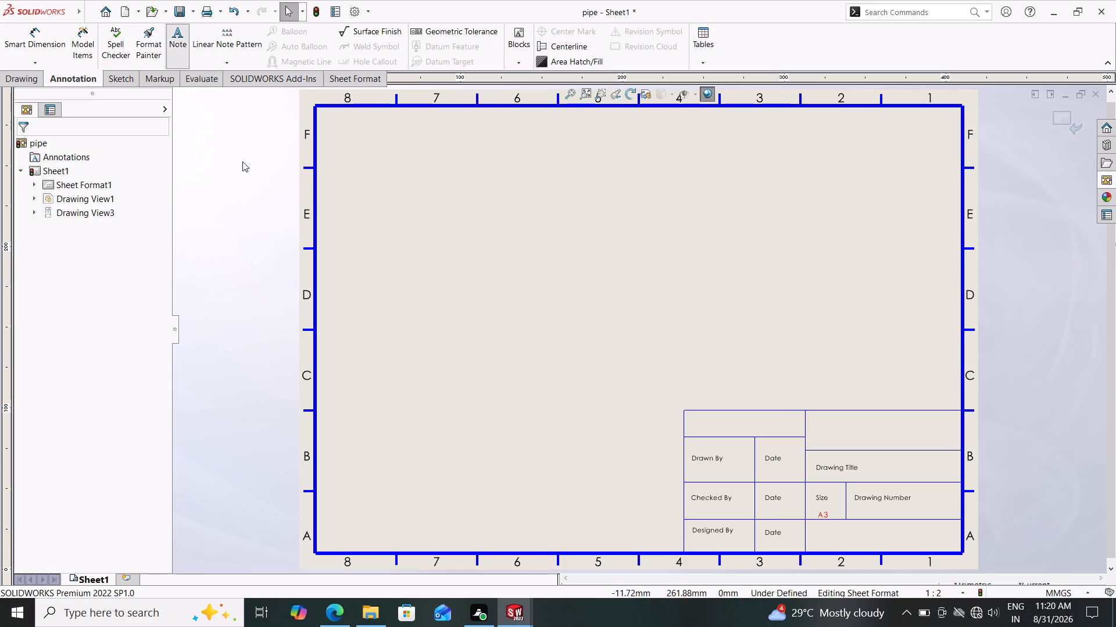
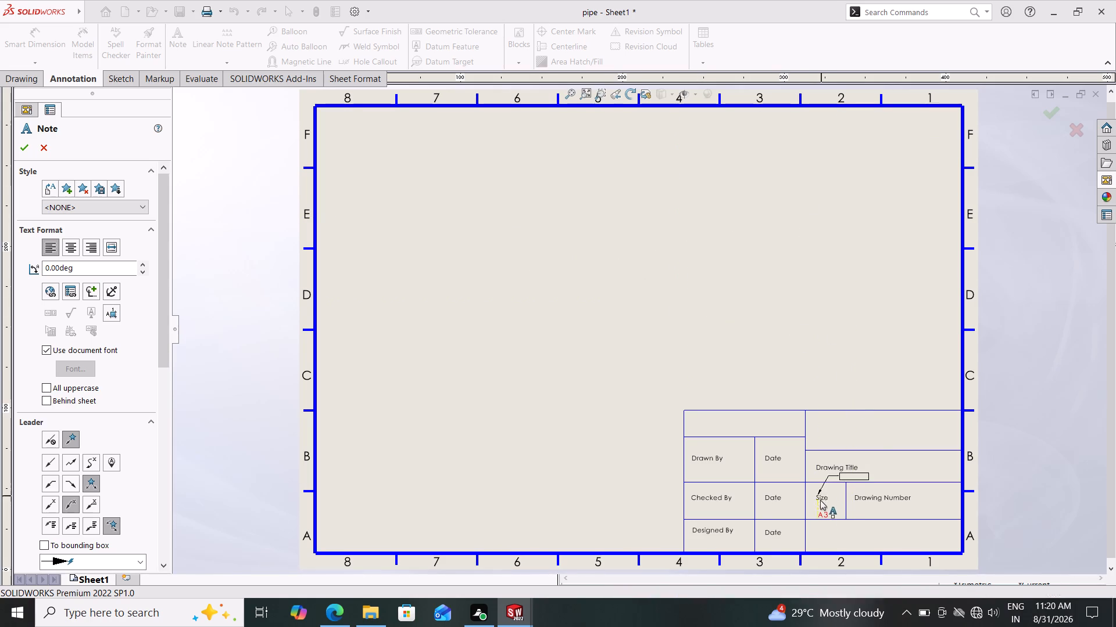
Place the note "Scale 1:1" in the bottom row of the title block, below the Size cell.
click(816, 535)
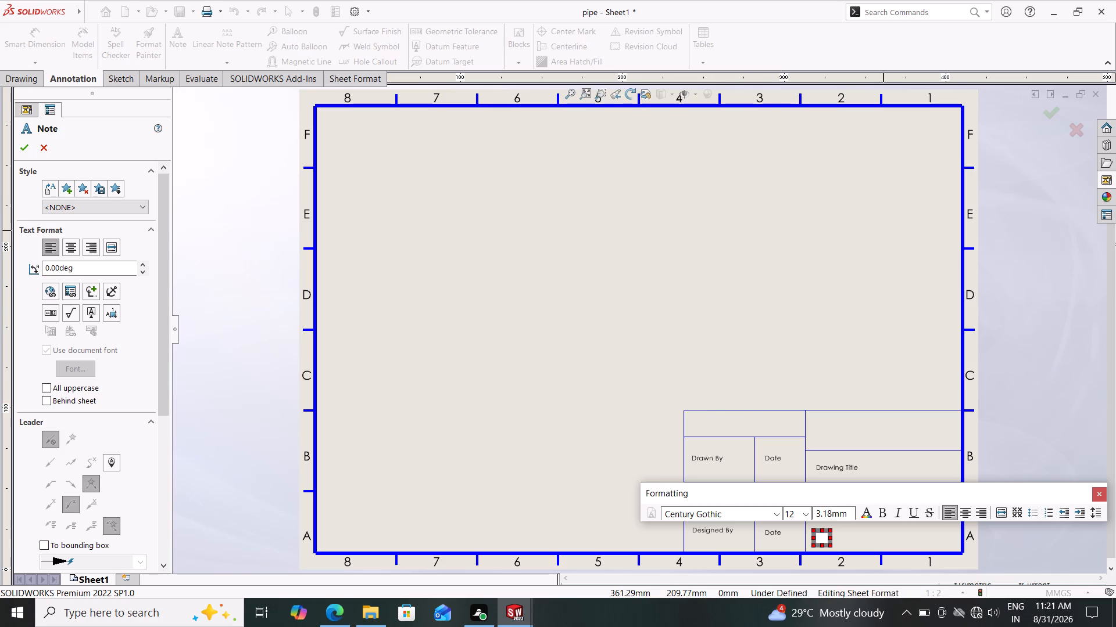
key(s)
key(BackSpace)
text(Scale)
key(space)
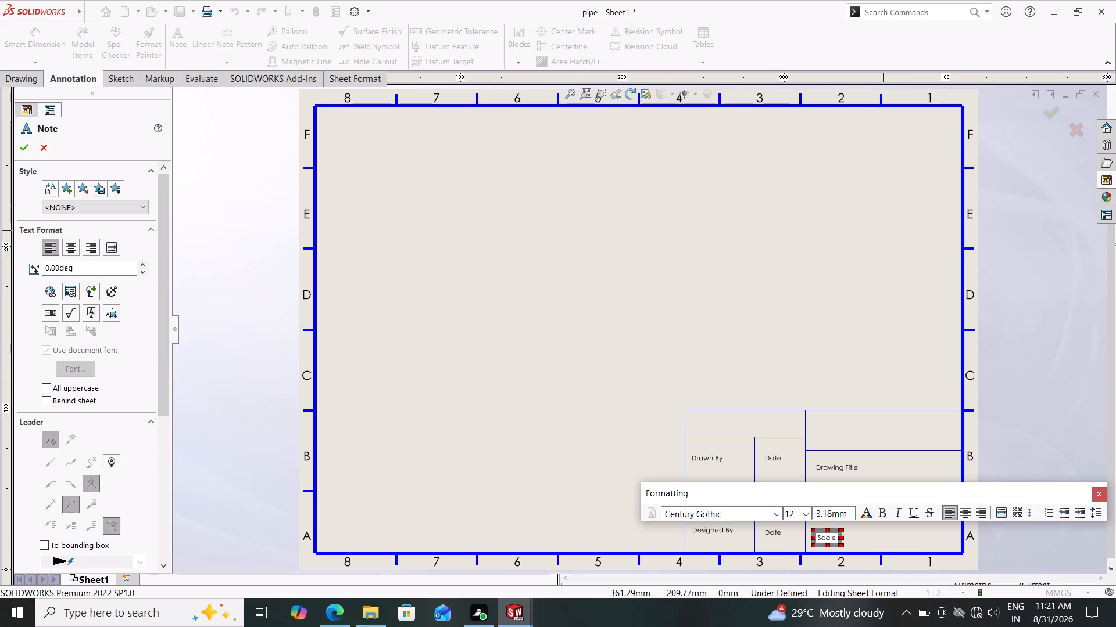
key(1)
text(:1)
key(Escape)
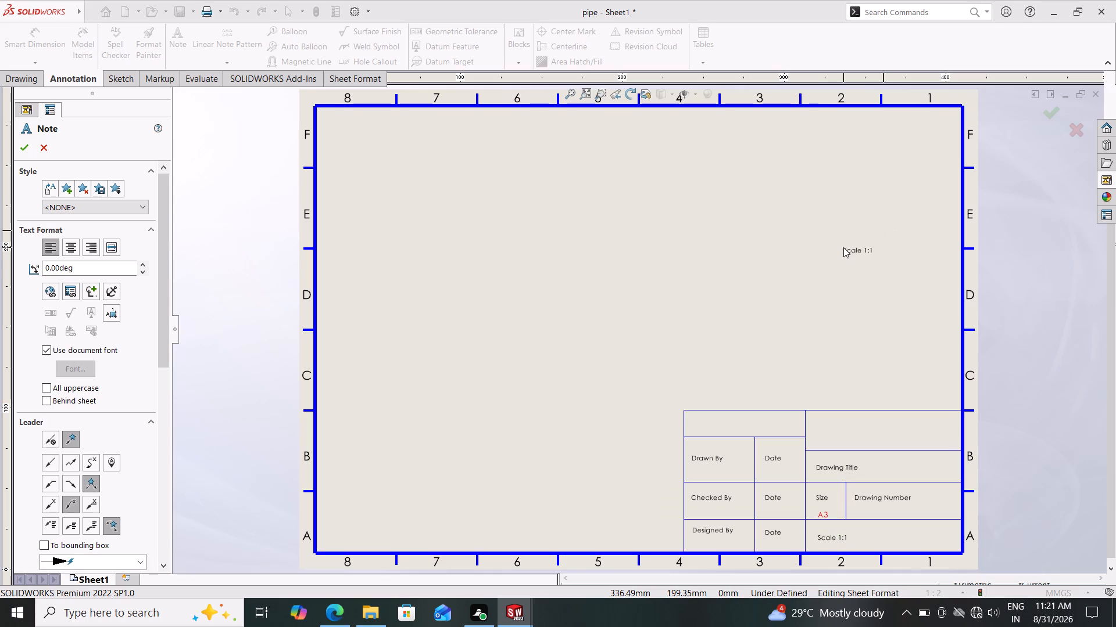
key(Escape)
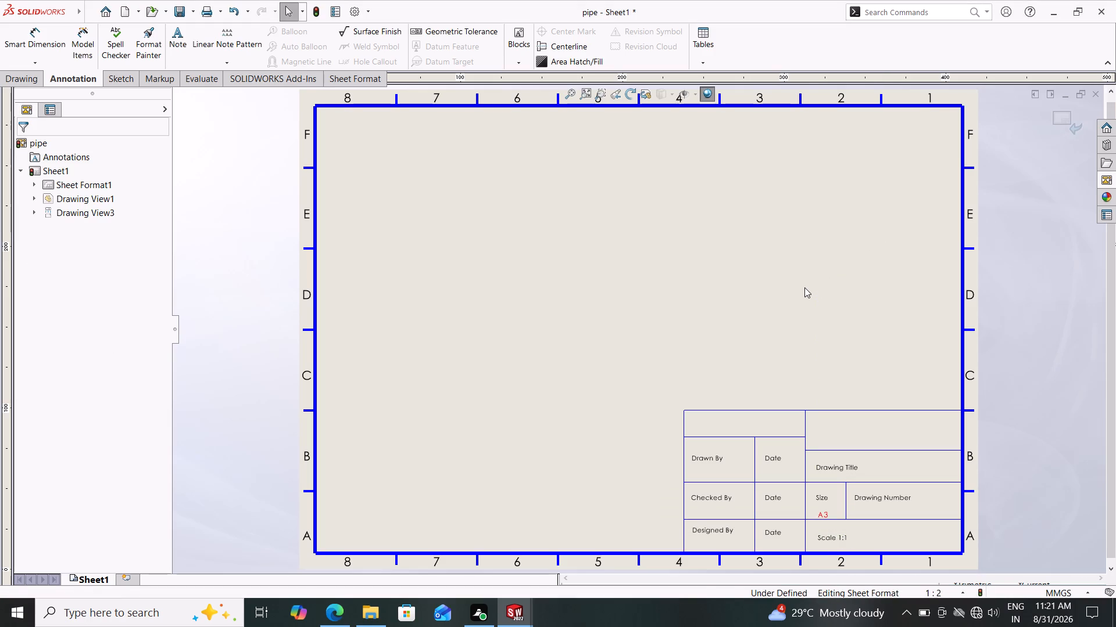
Add a "Weight`" note in the title block's bottom row, just right of the Scale 1:1 label.
click(182, 40)
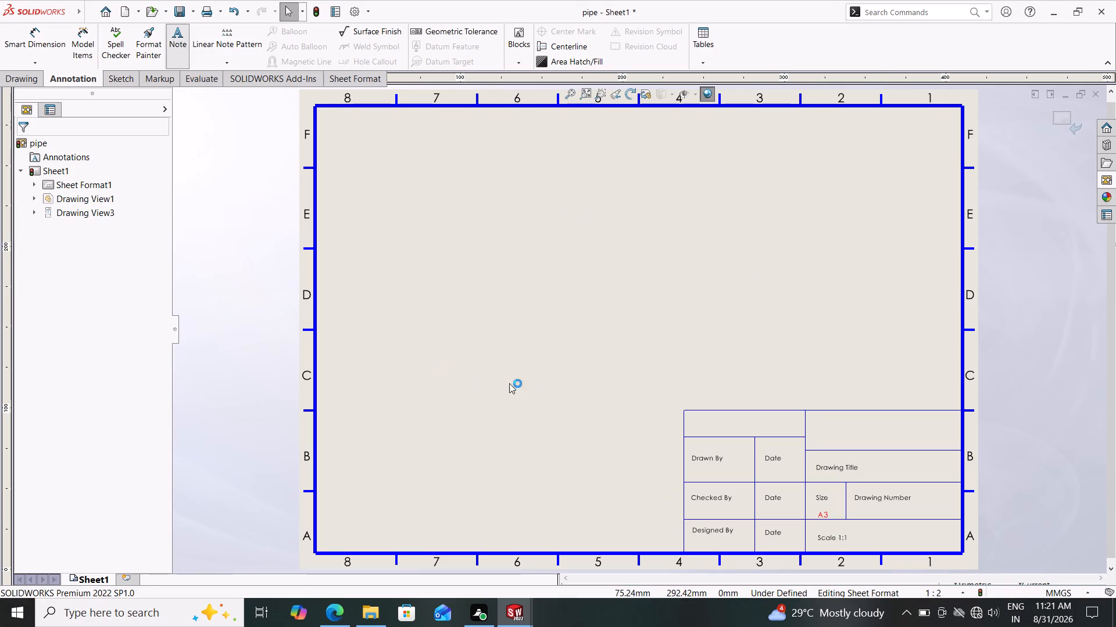
click(861, 539)
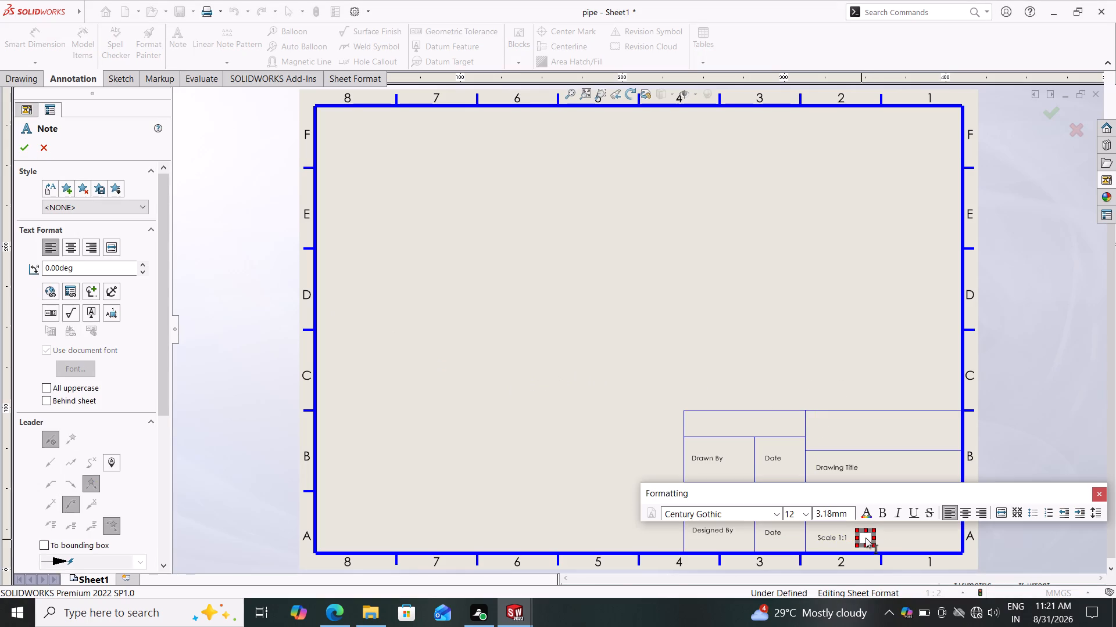
key(shift+w)
key(e)
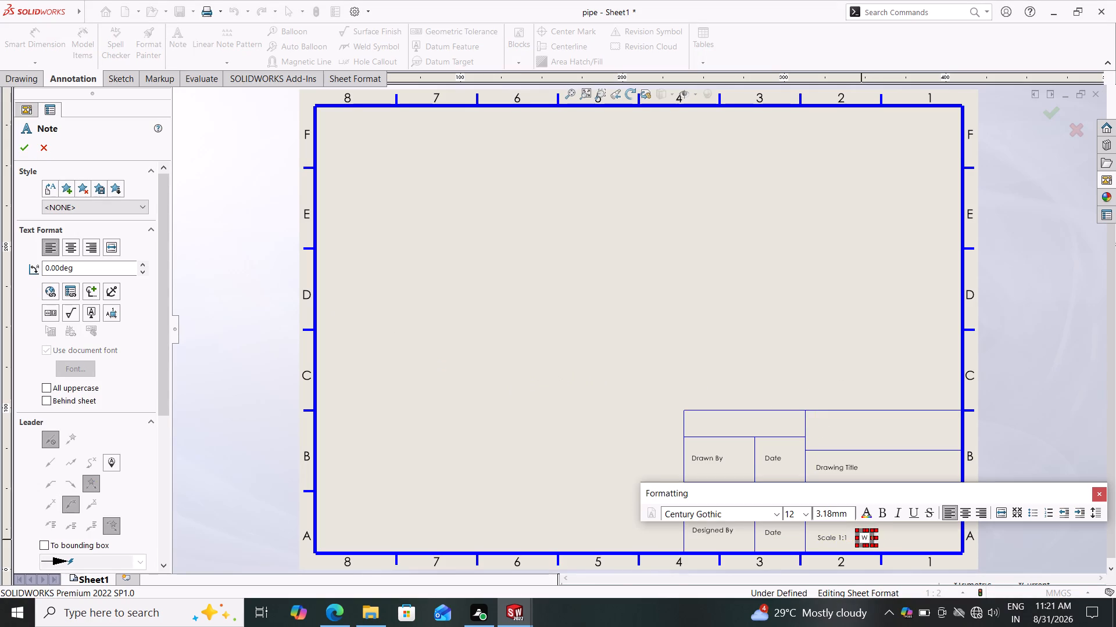
text(igh)
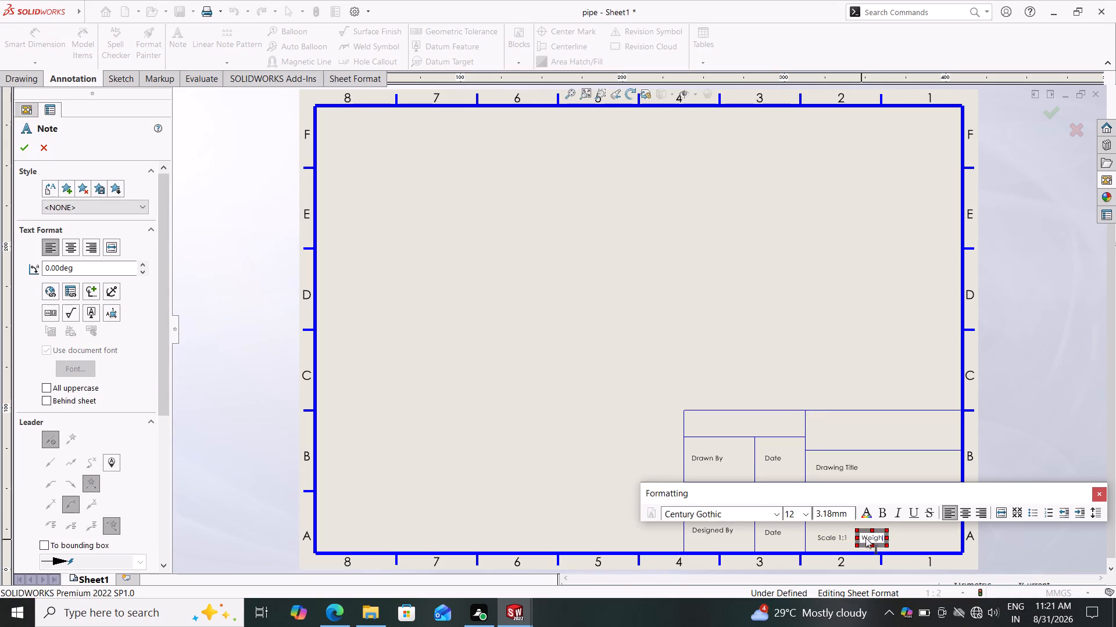
key(t)
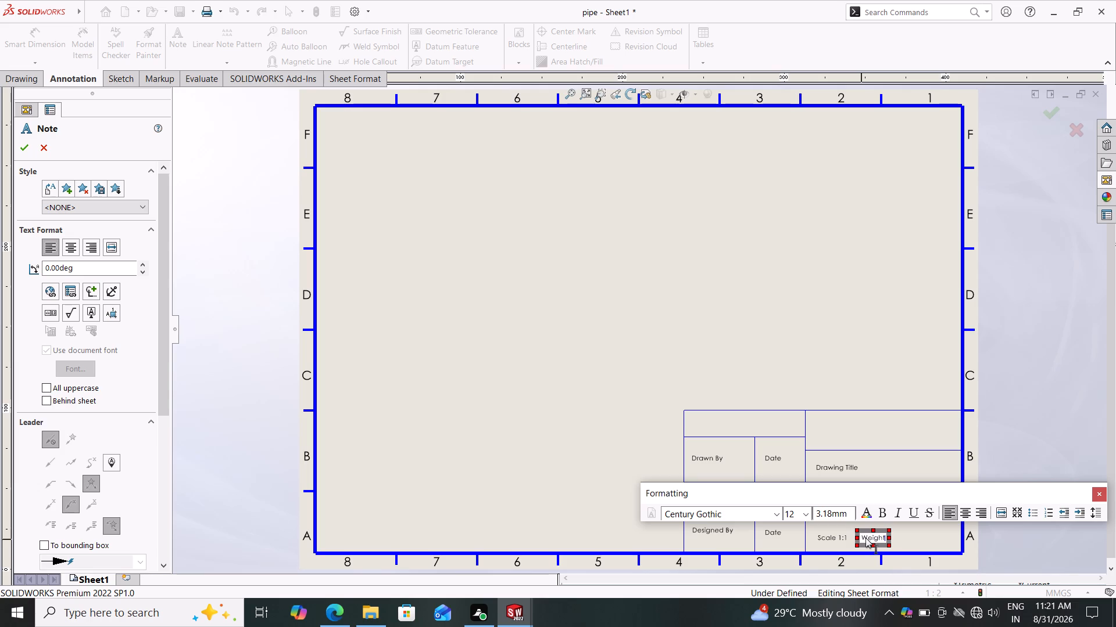
key(grave)
key(Escape)
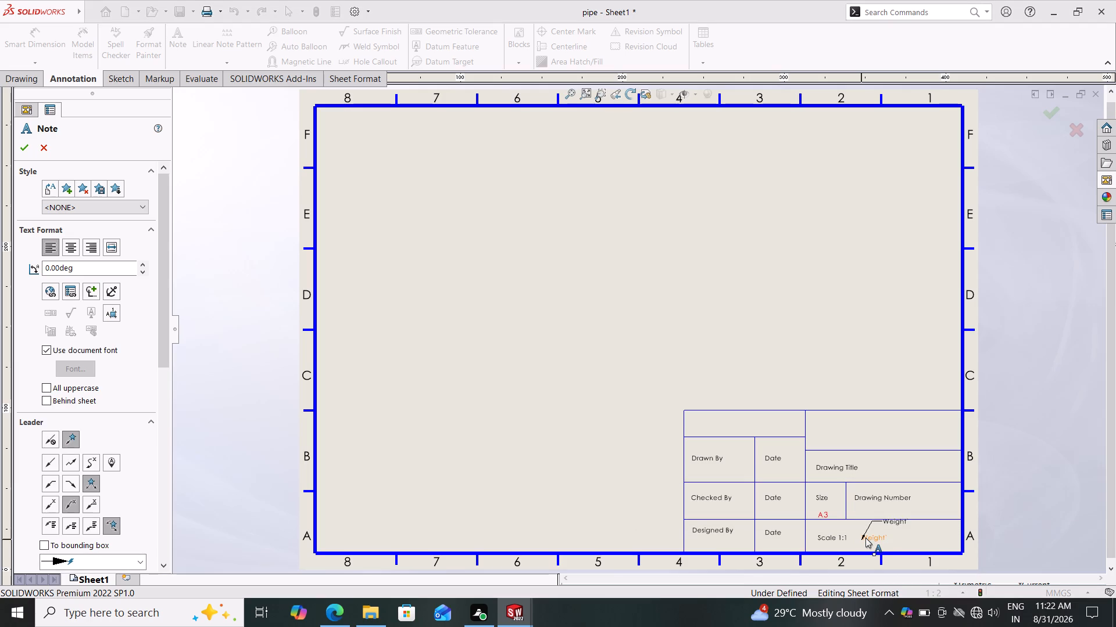
key(Escape)
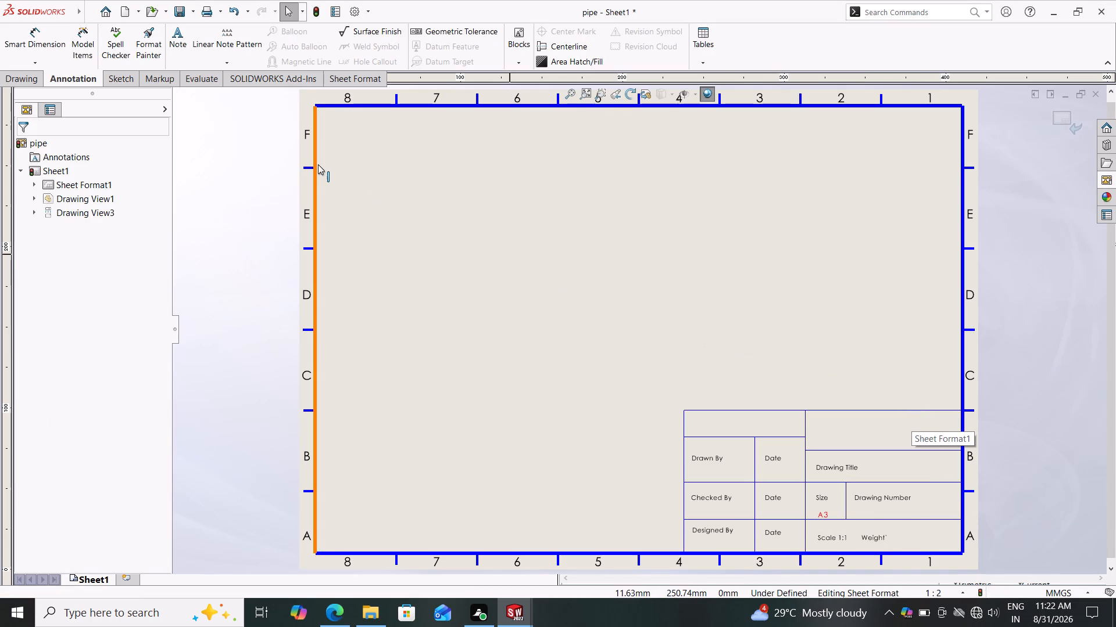
Add a "Rev" note to the right of the Drawing Number label in the title block.
click(178, 44)
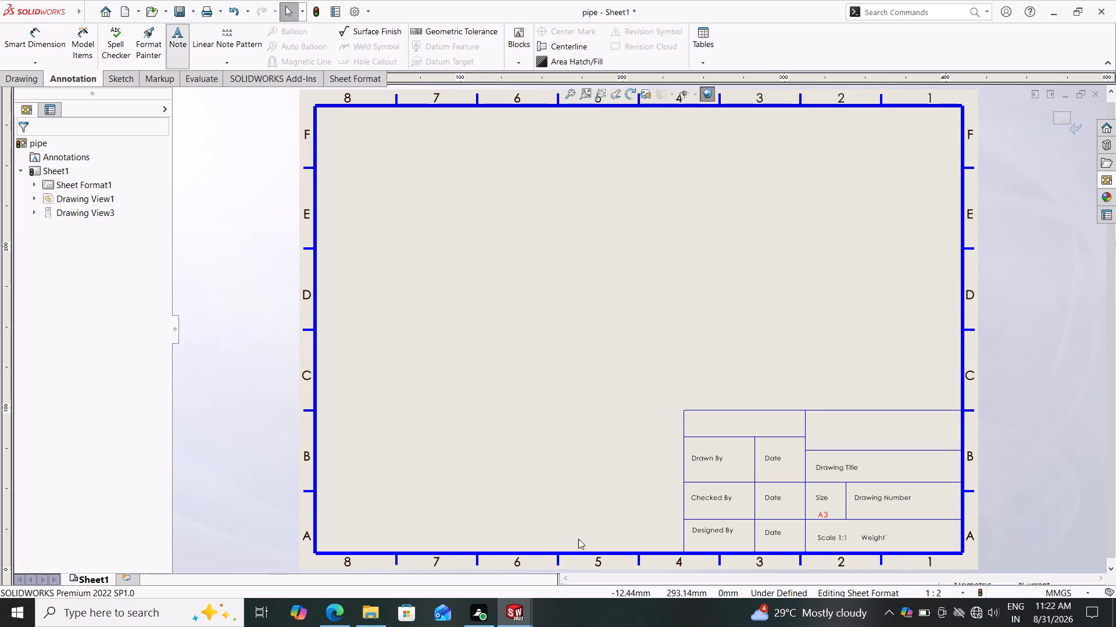
click(933, 498)
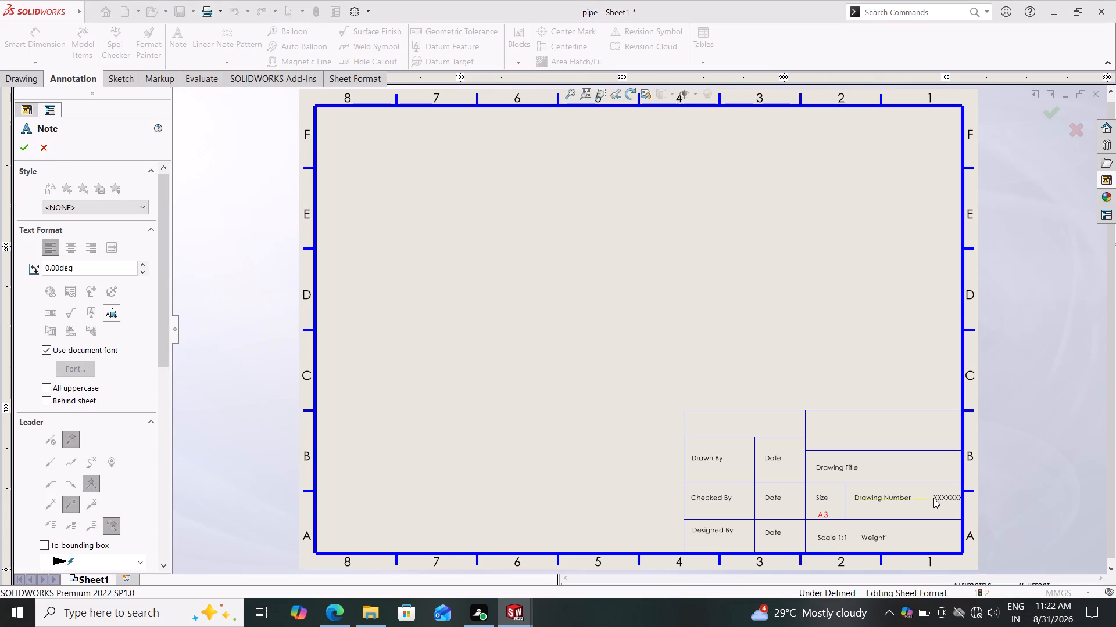
text(Rev)
key(Escape)
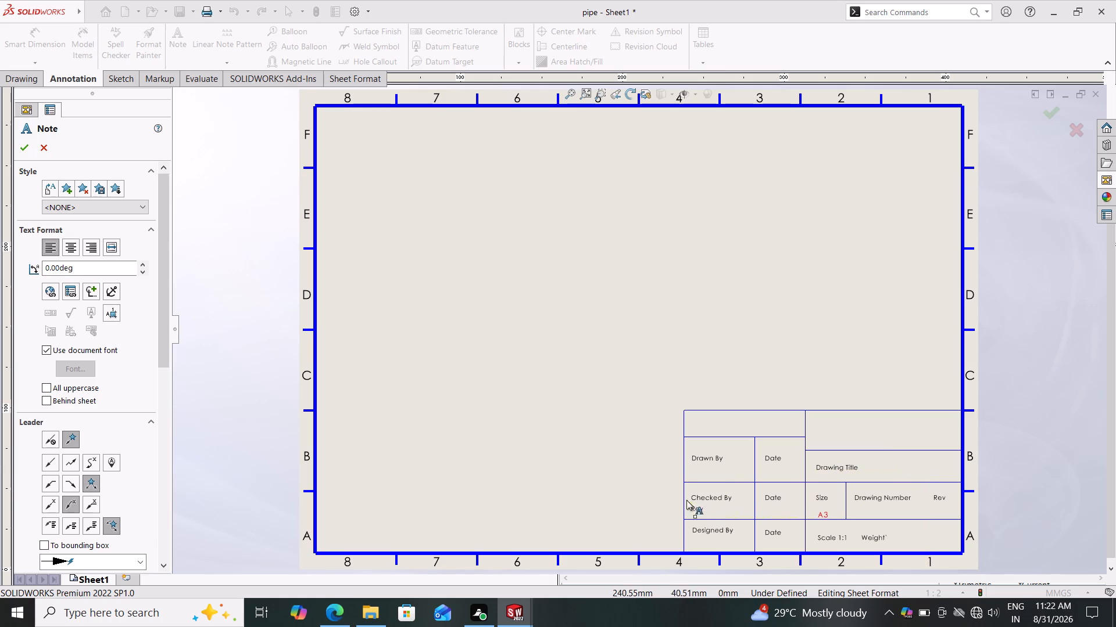
key(Escape)
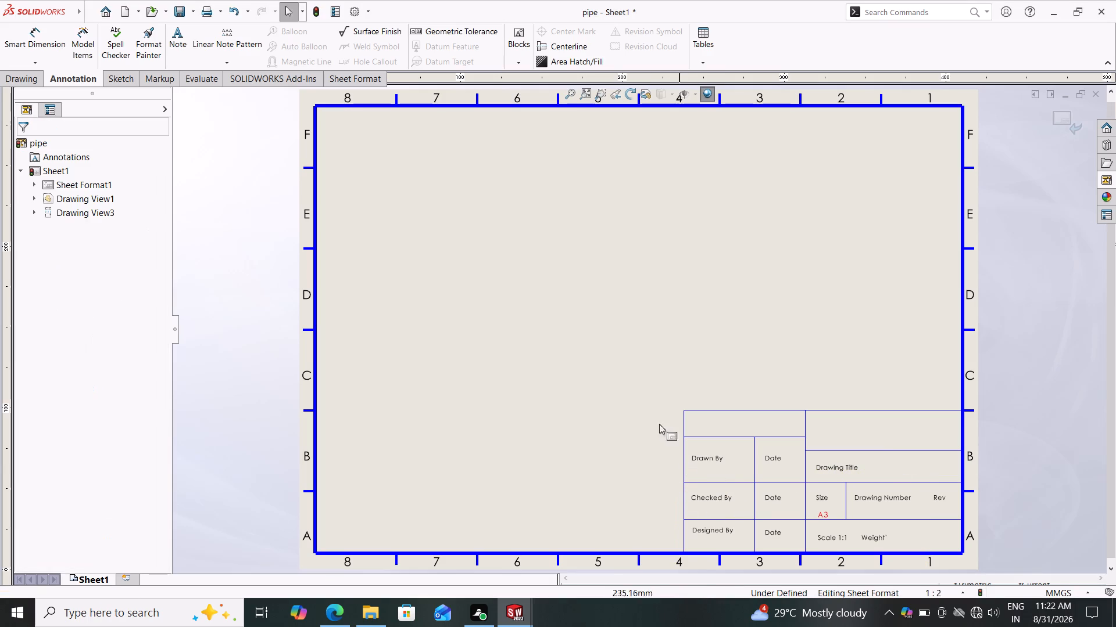
Add a "Sheet 1/1" note at the right end of the title block's bottom row, below Rev.
click(177, 46)
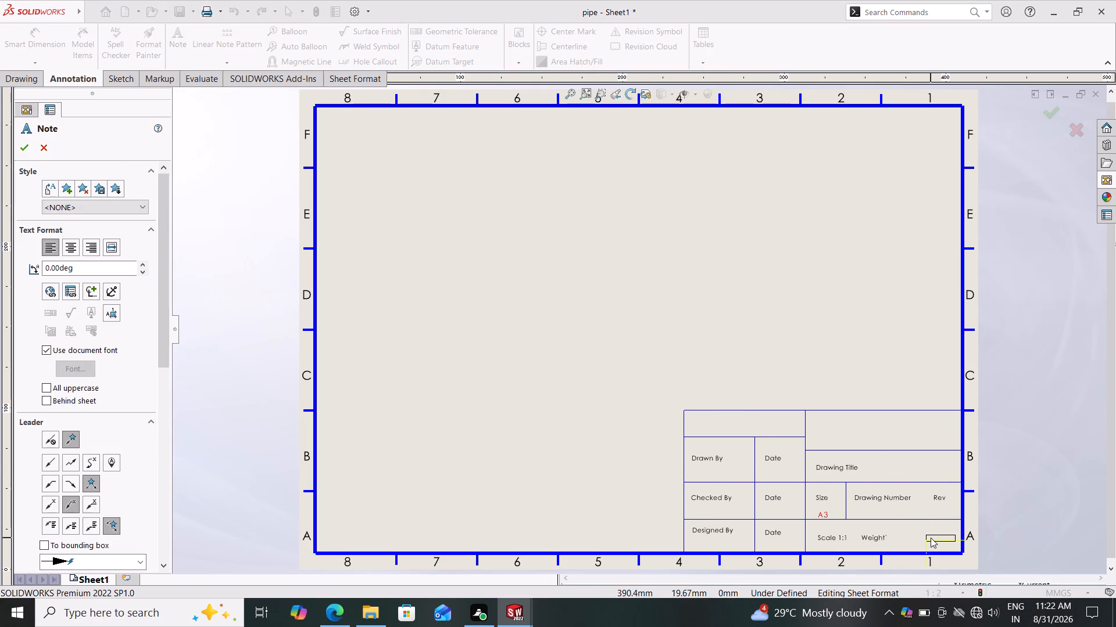
click(931, 538)
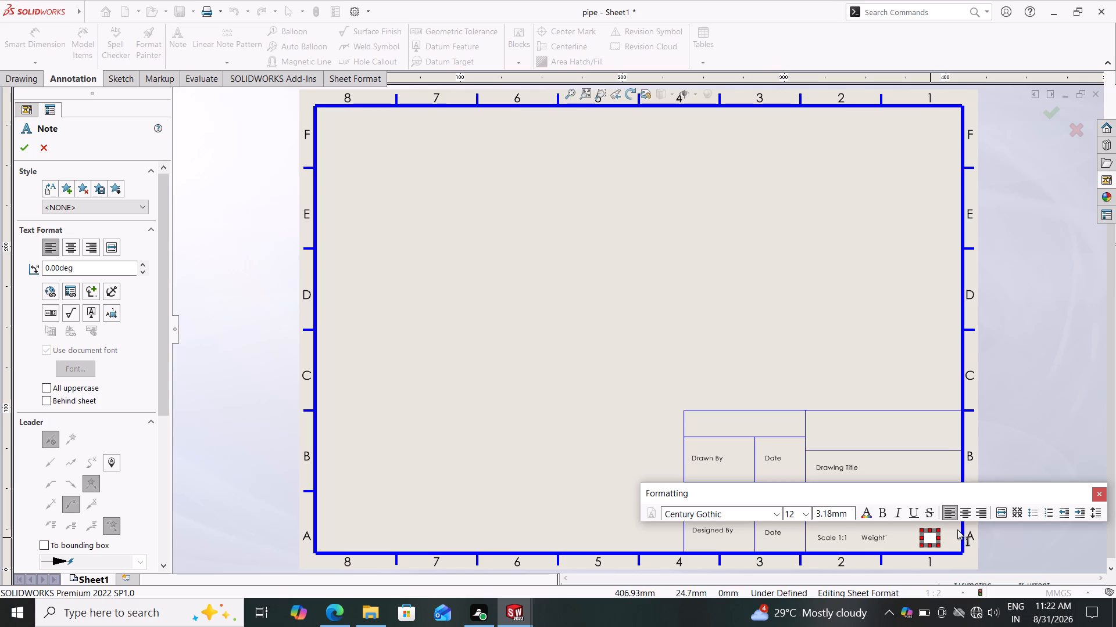
key(shift+s)
text(hee)
key(r)
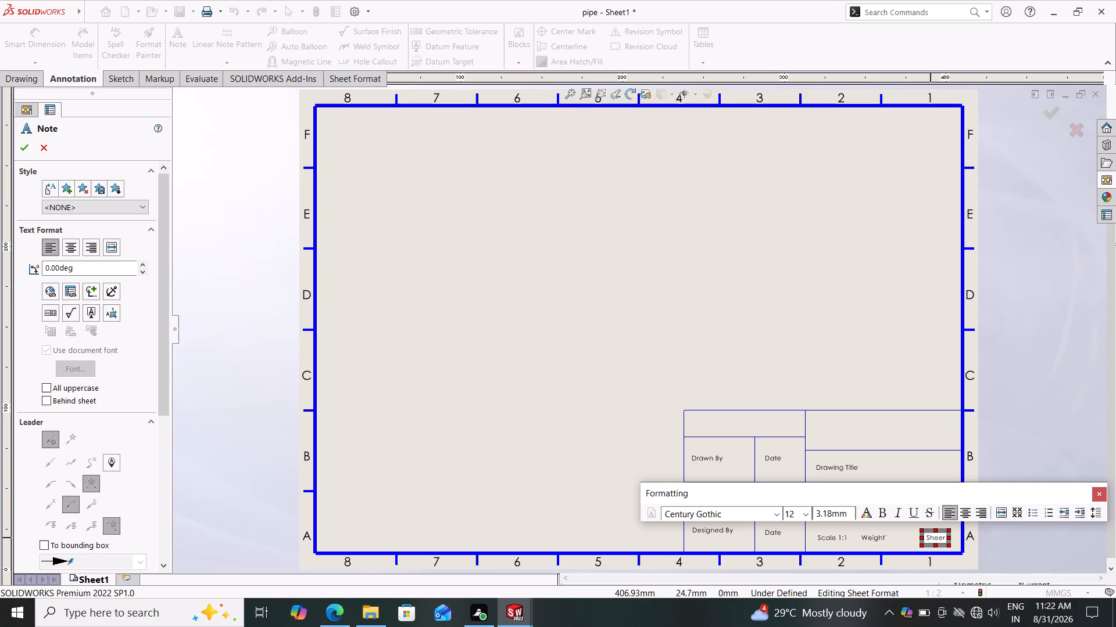
key(BackSpace)
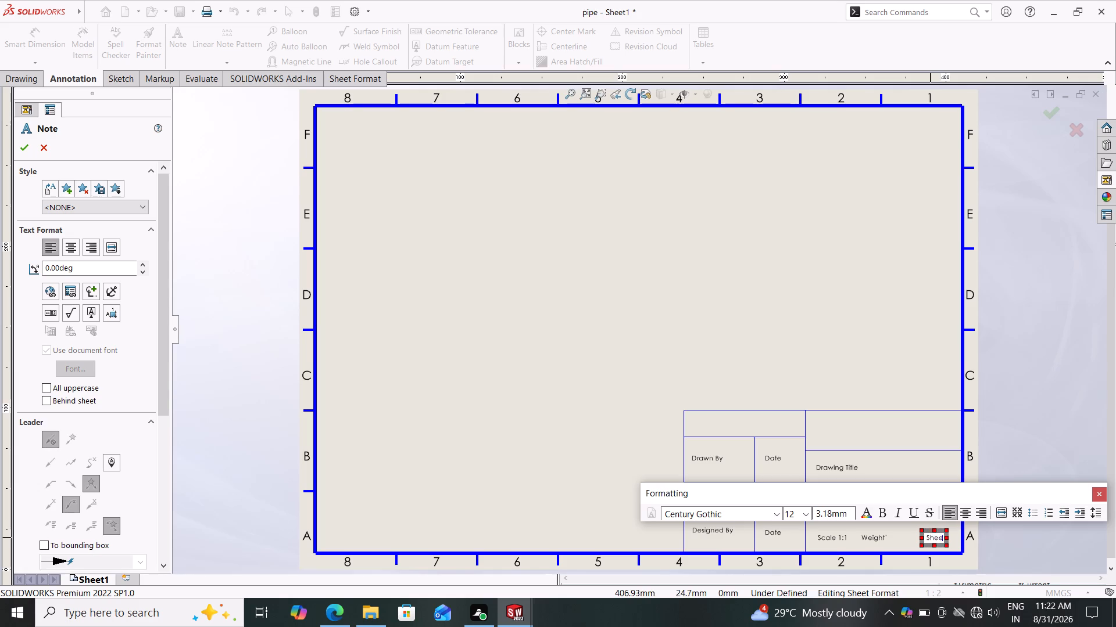
text(t)
key(space)
key(1)
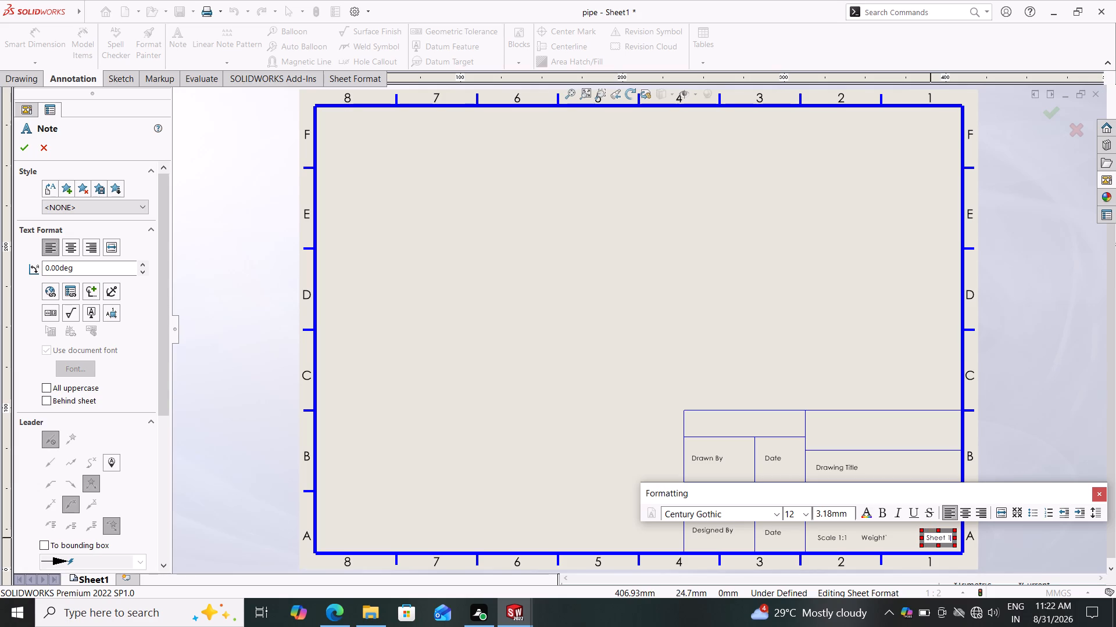
text(/1)
key(Escape)
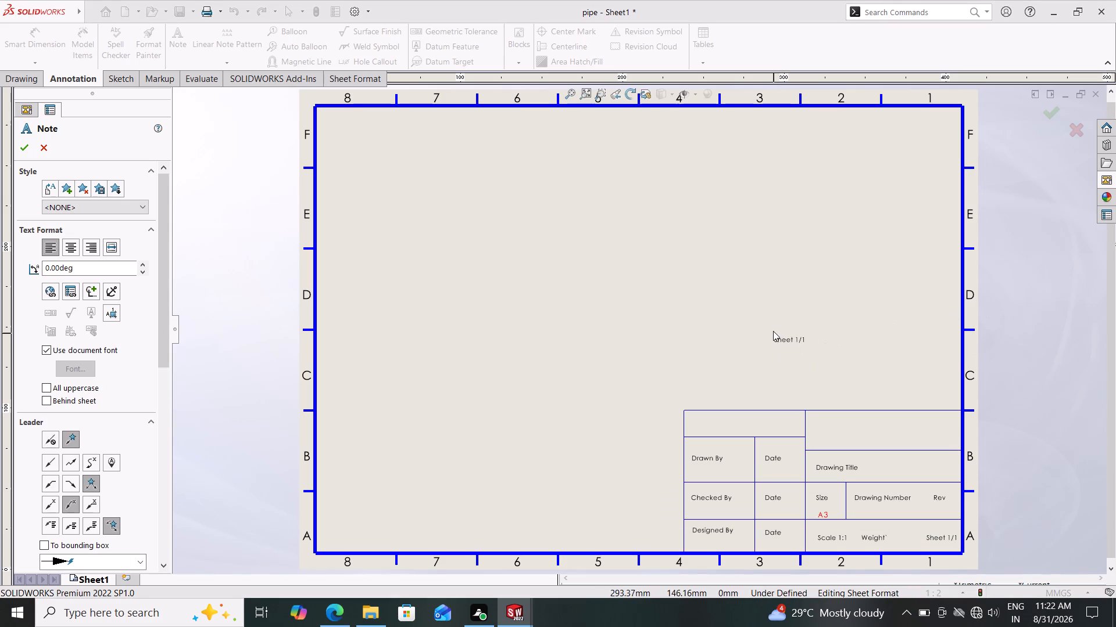
key(Escape)
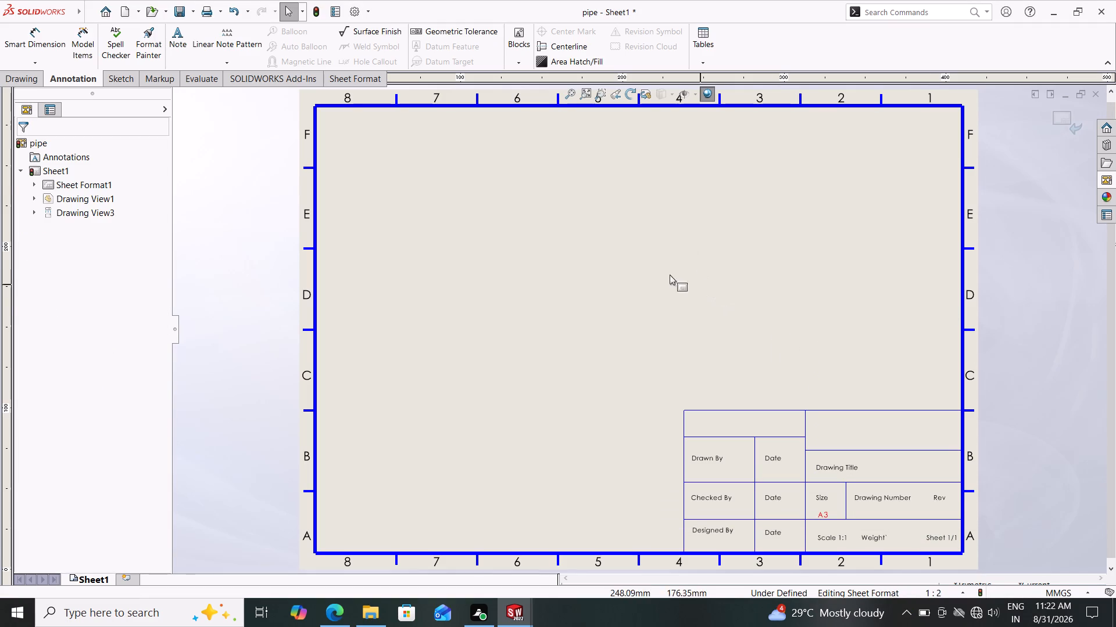
Divide the title block's bottom row with two adjoining corner rectangles: about 28 by 21 mm around Sheet 1/1, and one around Weight.
click(127, 83)
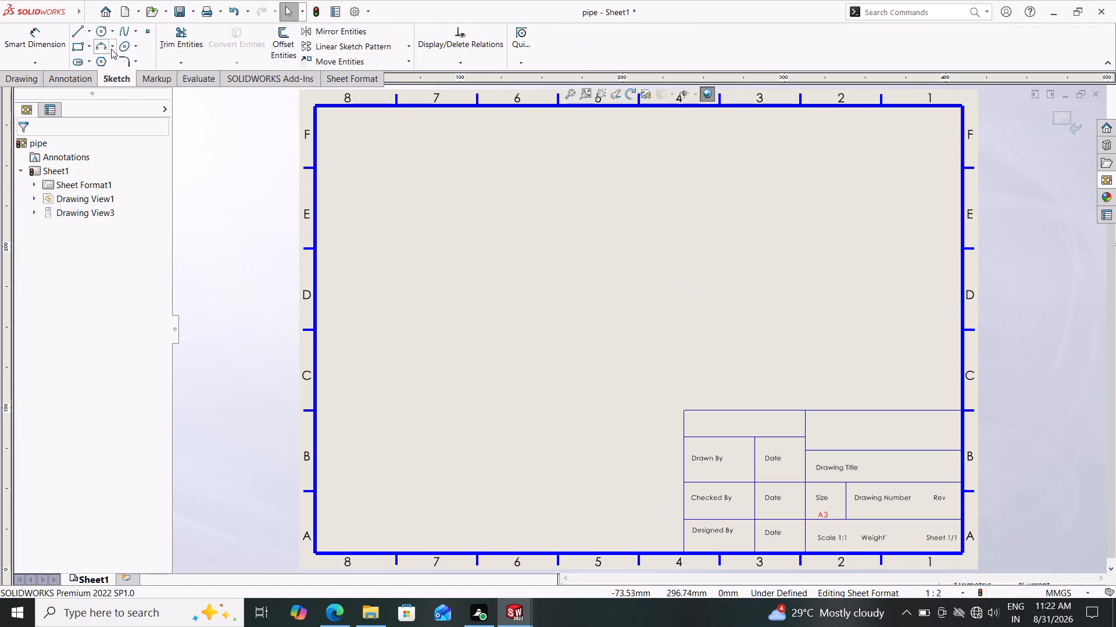
click(74, 46)
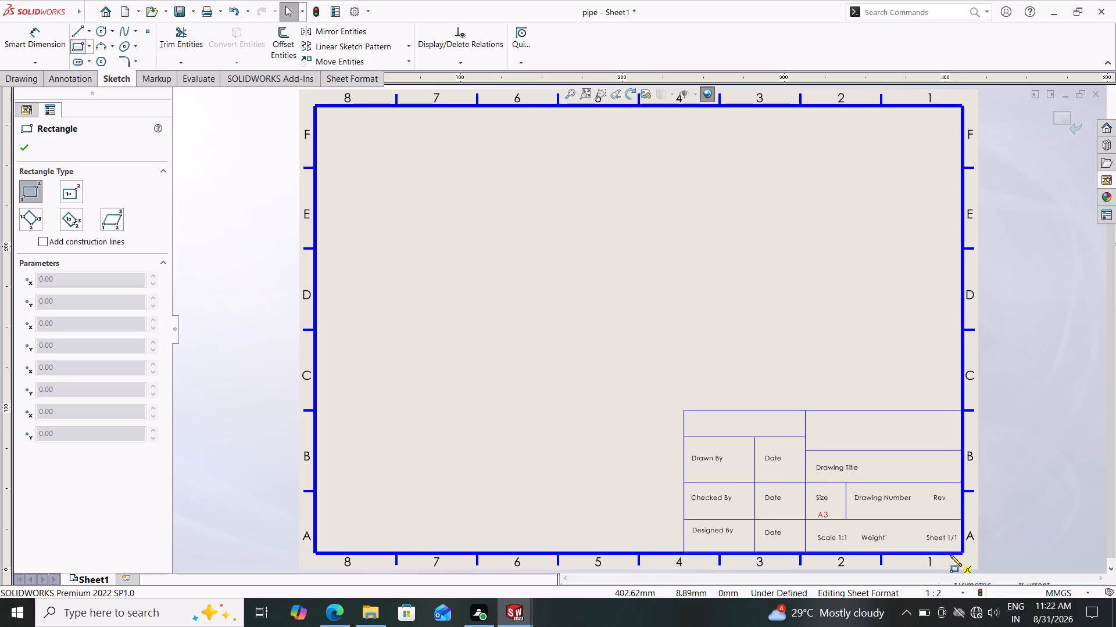
click(961, 552)
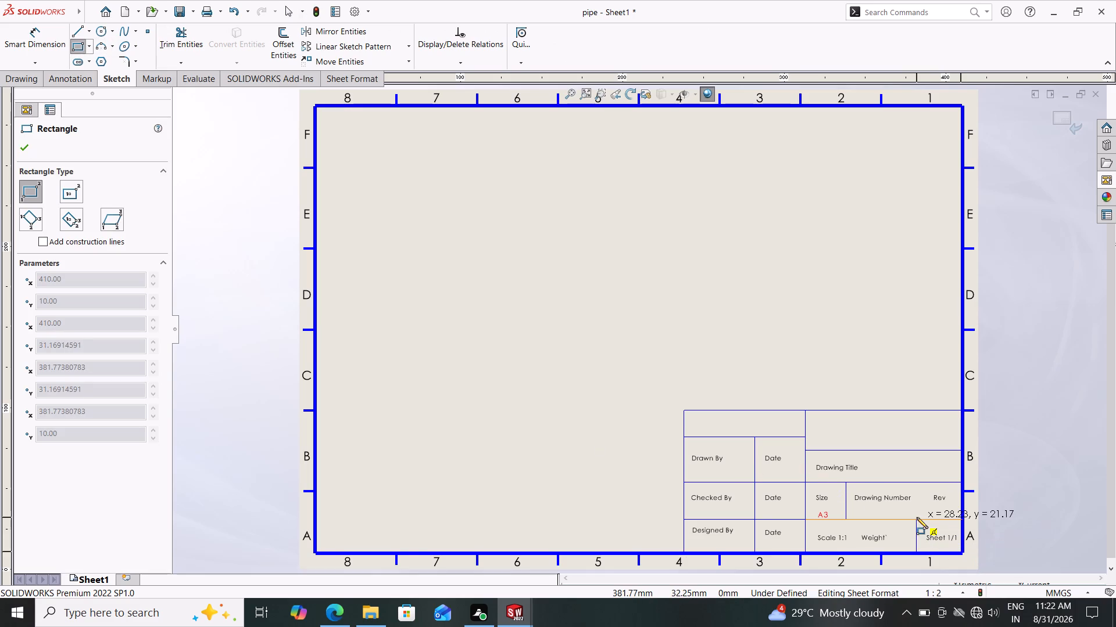
click(917, 517)
click(918, 553)
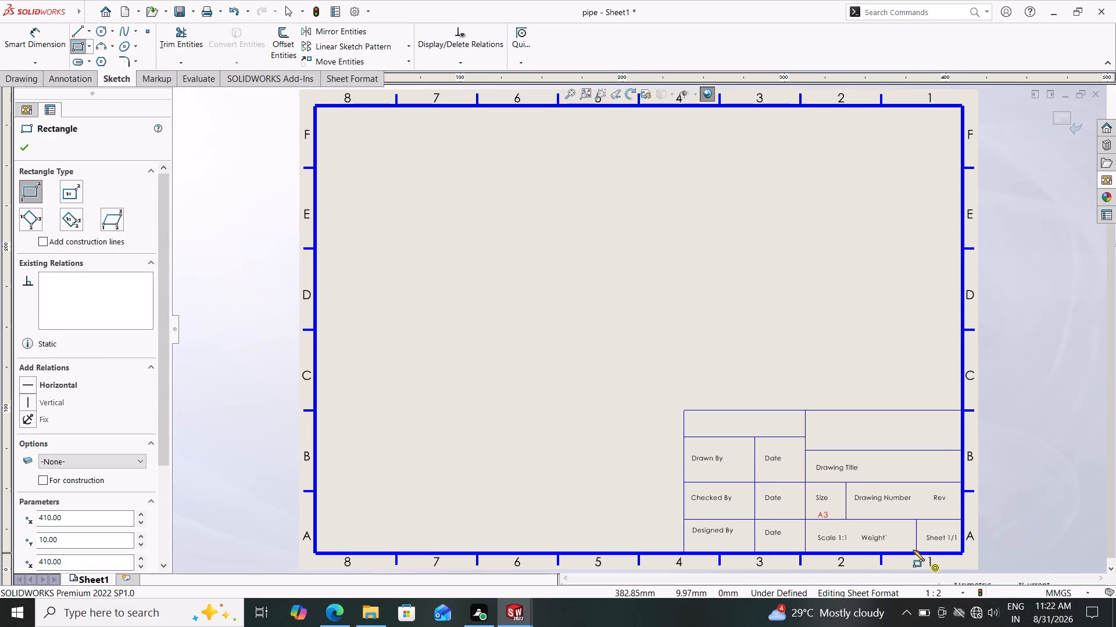
click(854, 519)
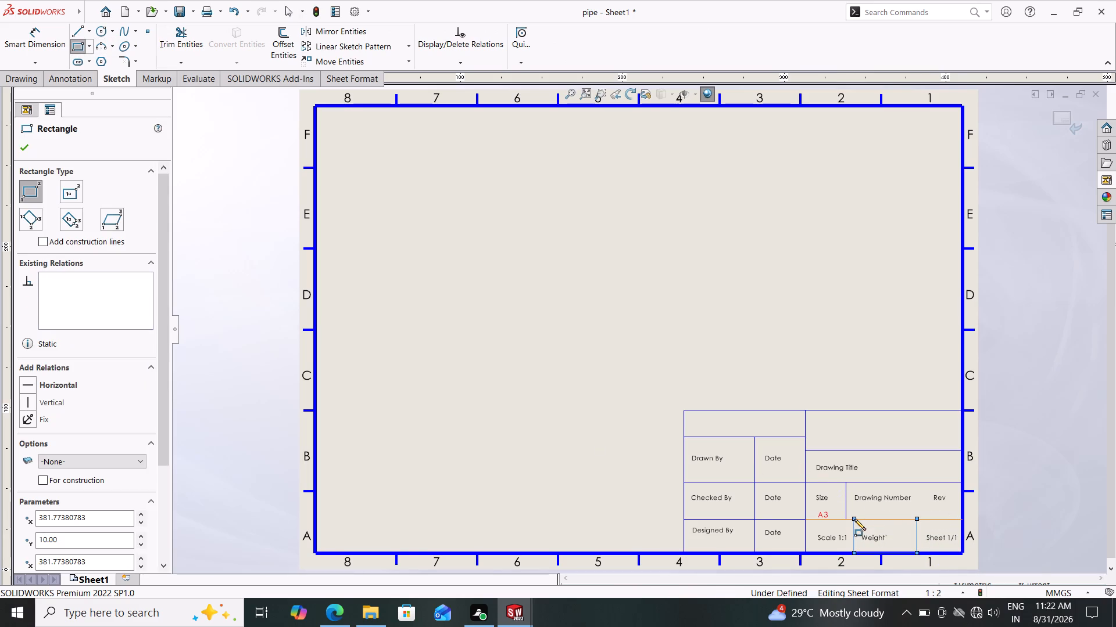
key(Escape)
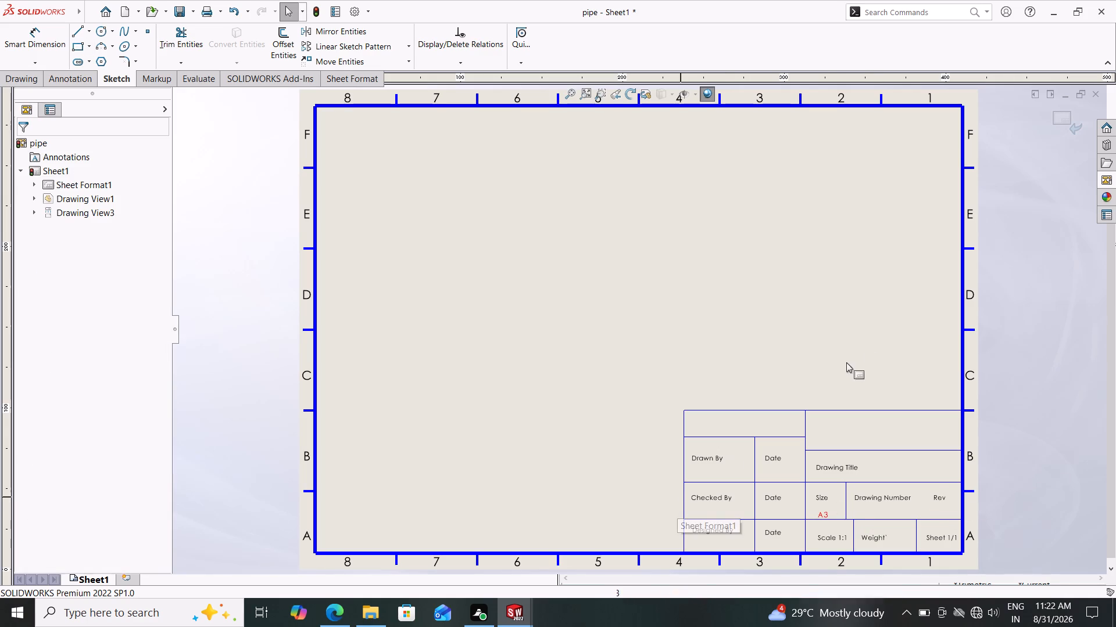
Exit sheet format editing and return to the drawing sheet.
click(1063, 114)
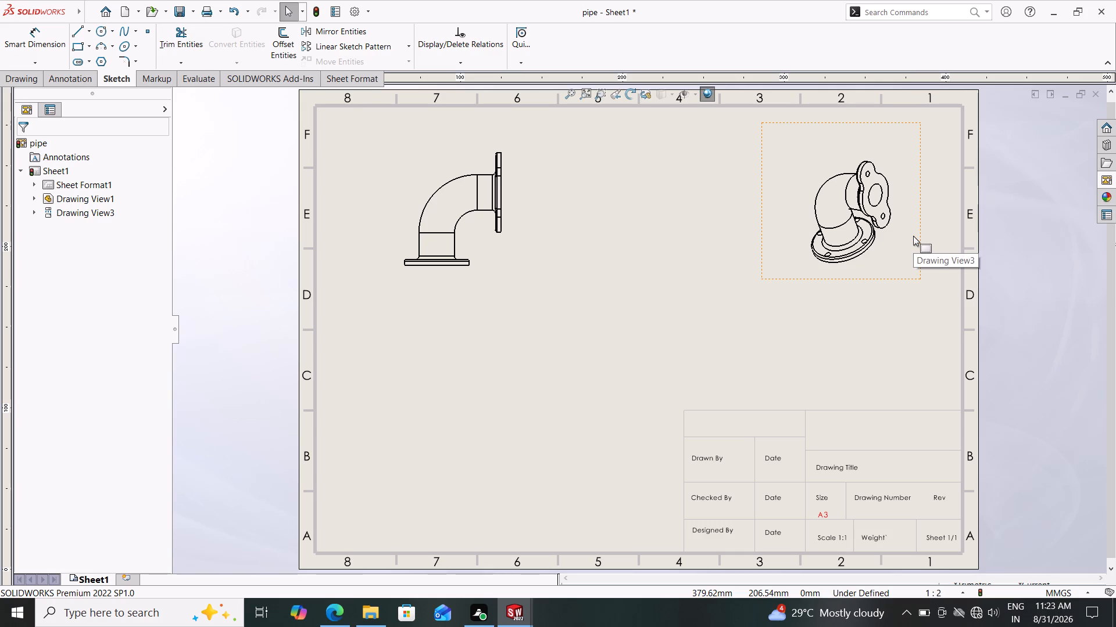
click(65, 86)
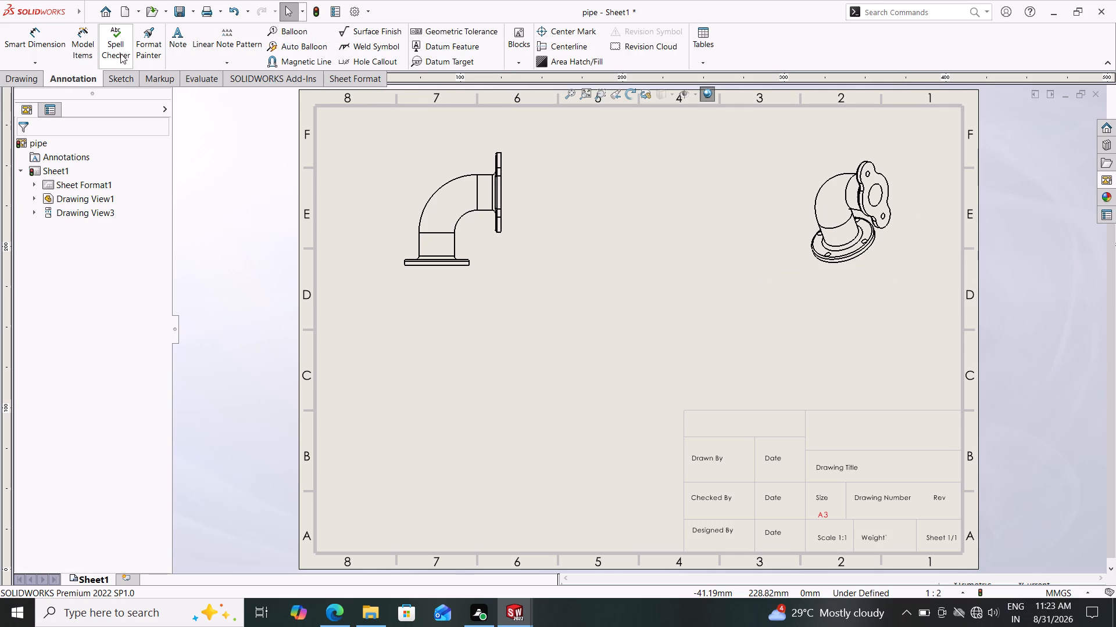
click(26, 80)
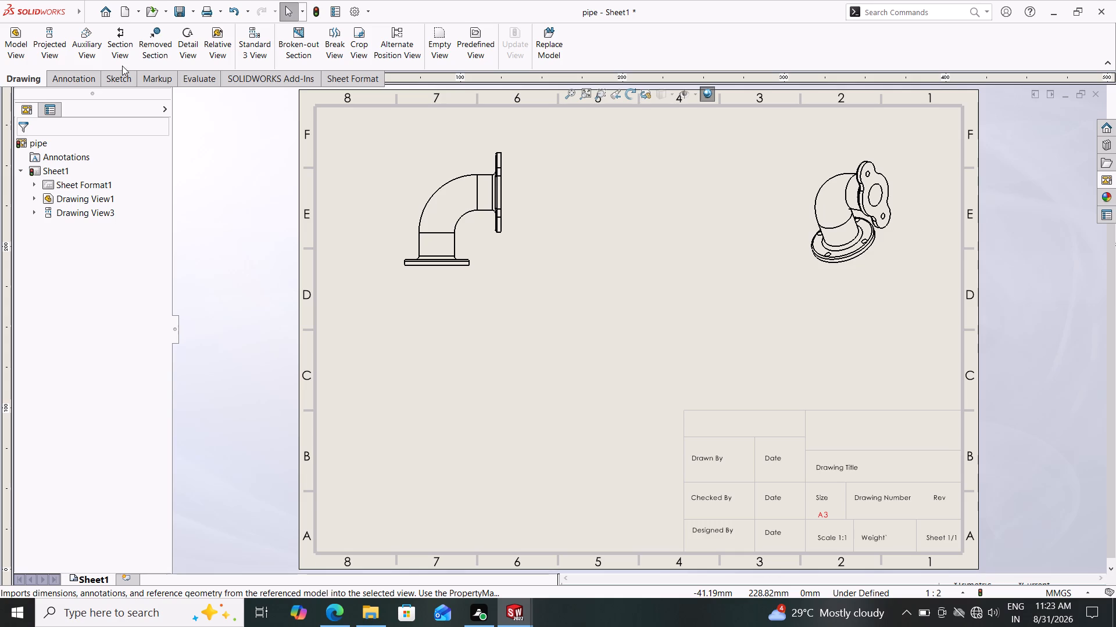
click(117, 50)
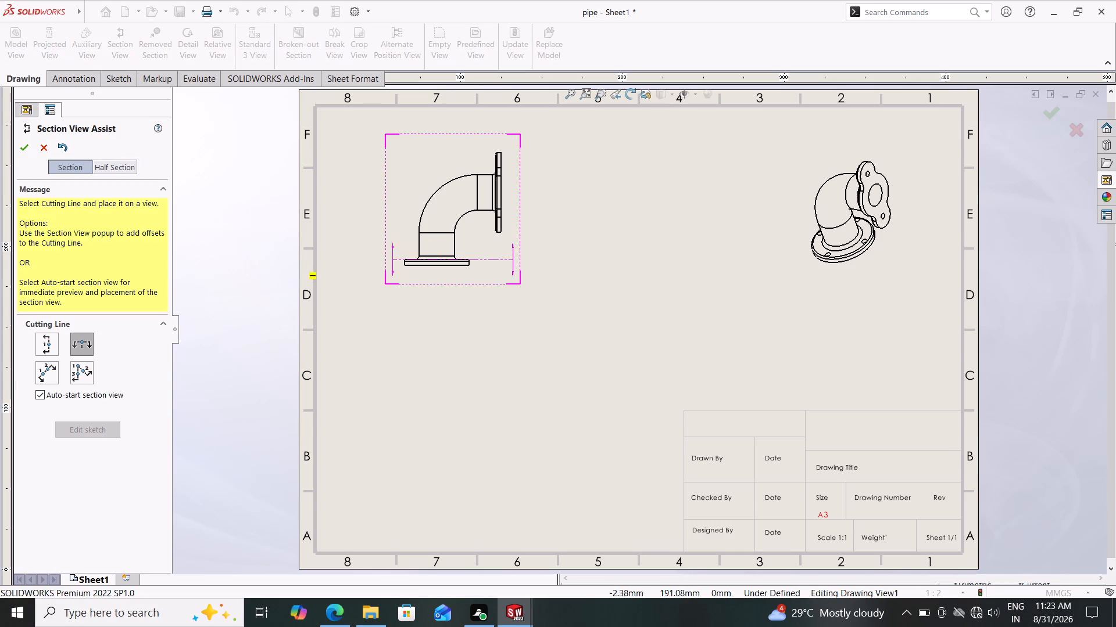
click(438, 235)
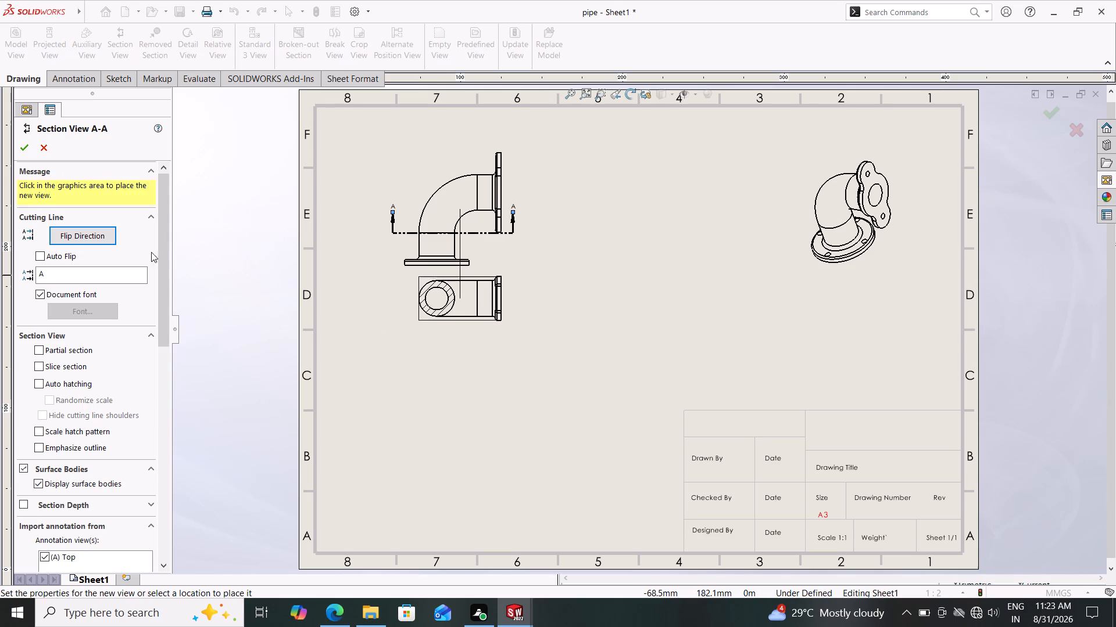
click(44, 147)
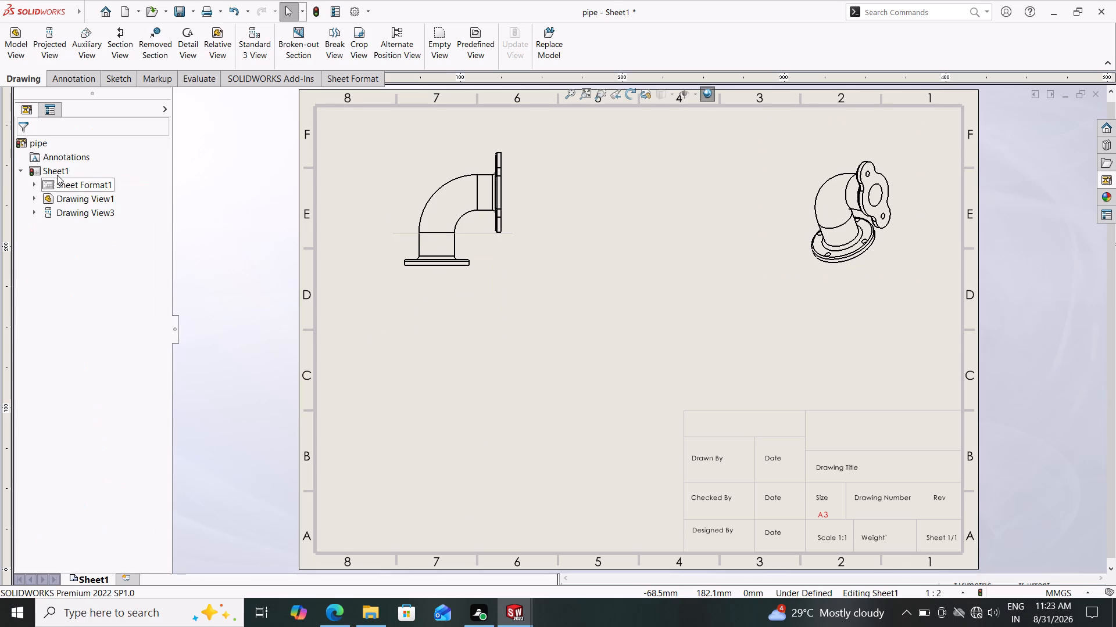
Create a vertical section through the front view where the bend meets the horizontal pipe end, flip its direction, and place it right of the front view.
click(120, 52)
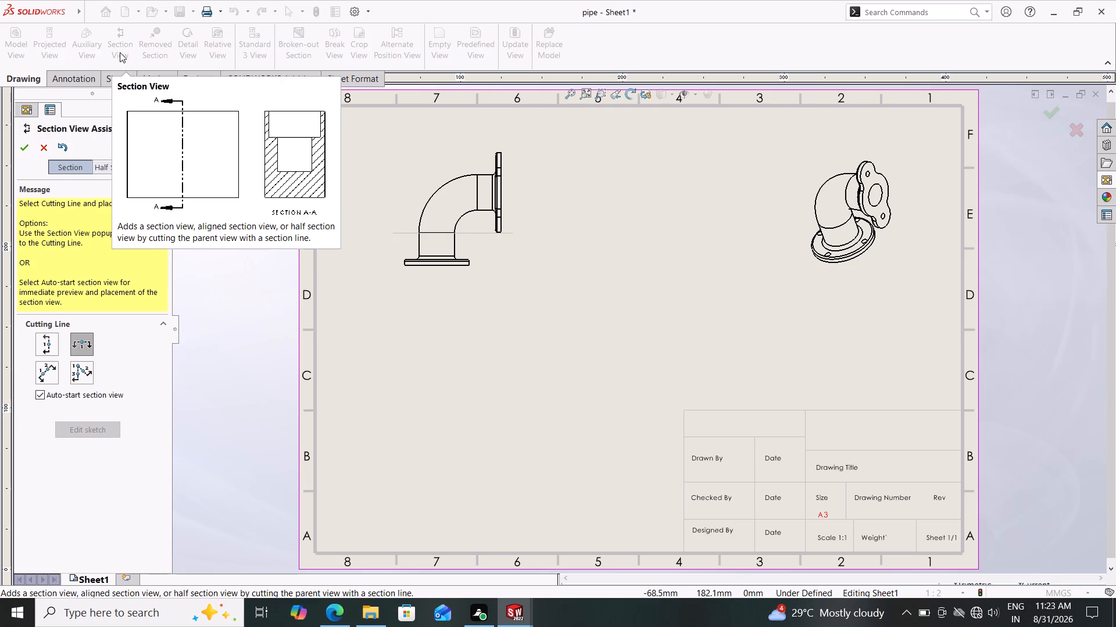
click(46, 345)
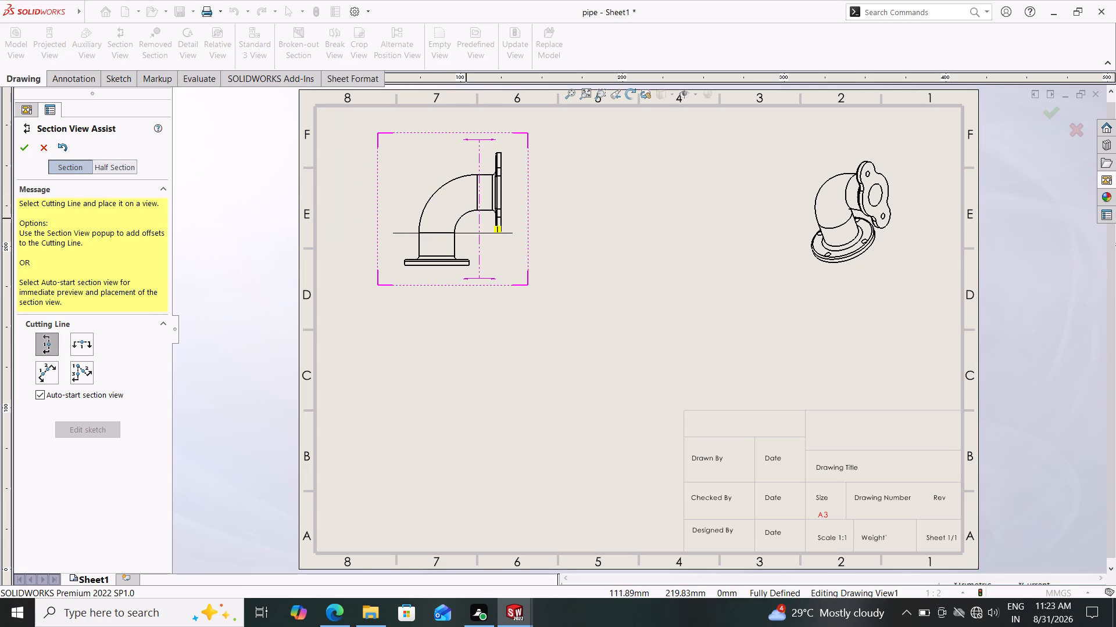
click(478, 194)
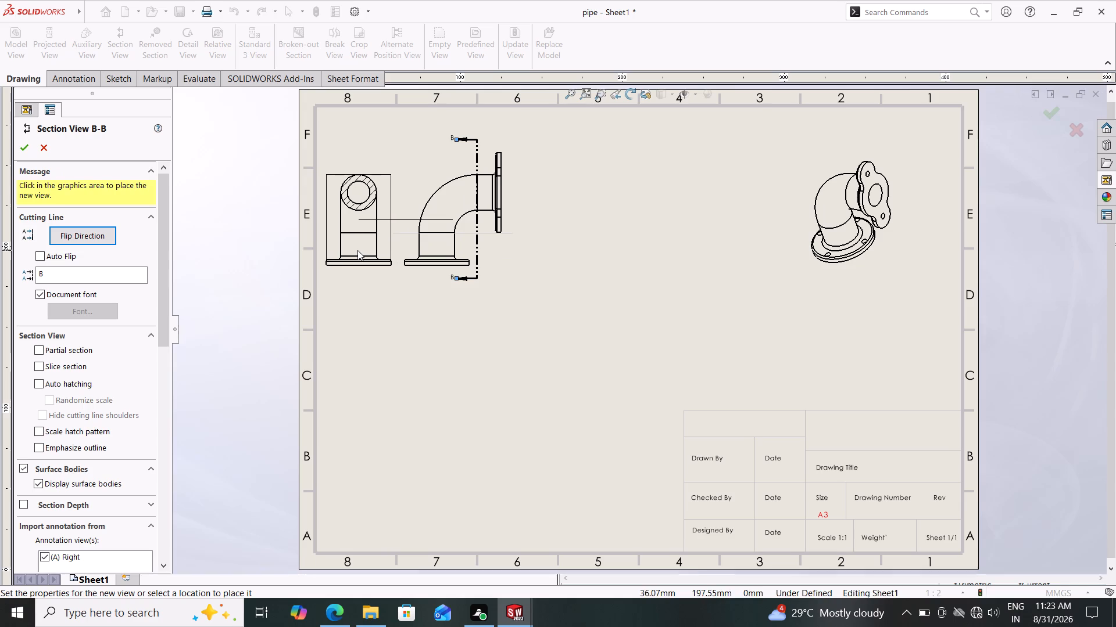
click(101, 230)
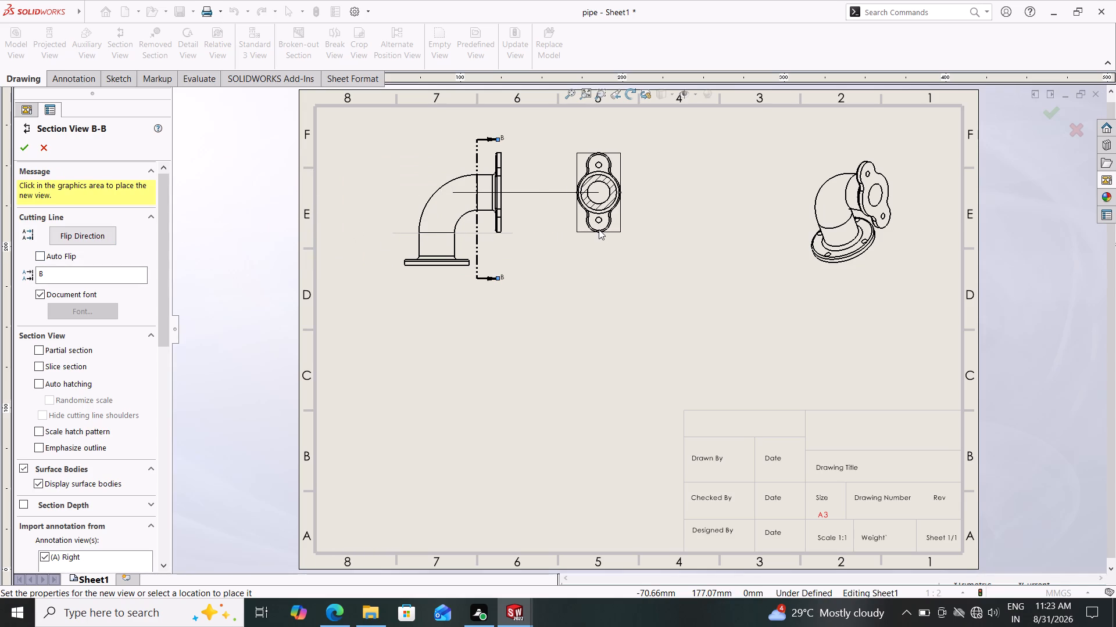
click(599, 229)
scroll(609, 219, down, 2)
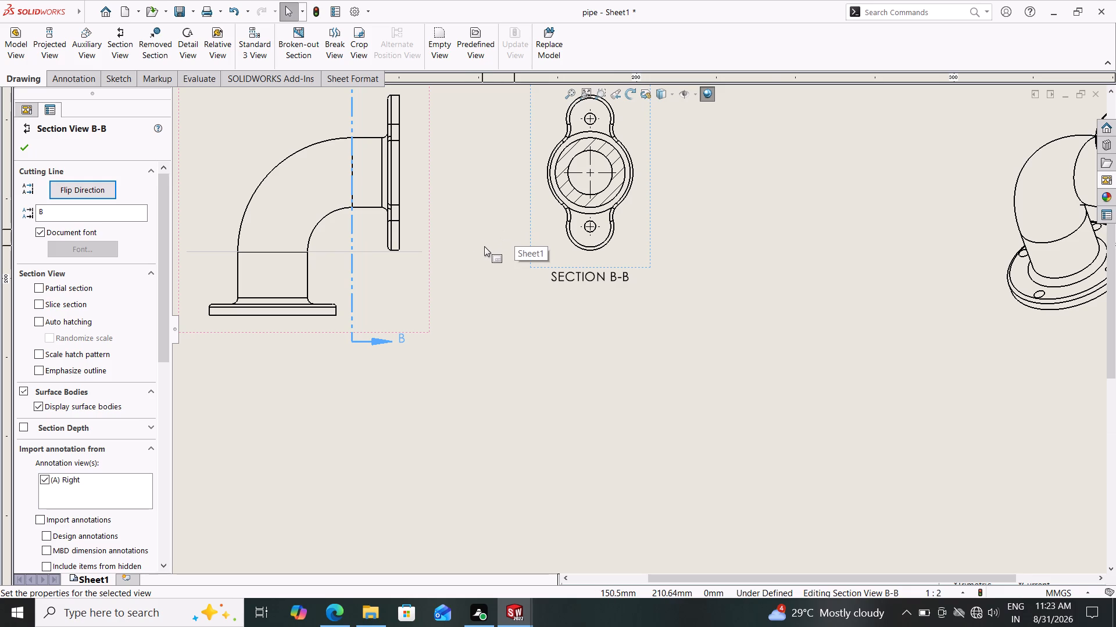
scroll(463, 251, up, 2)
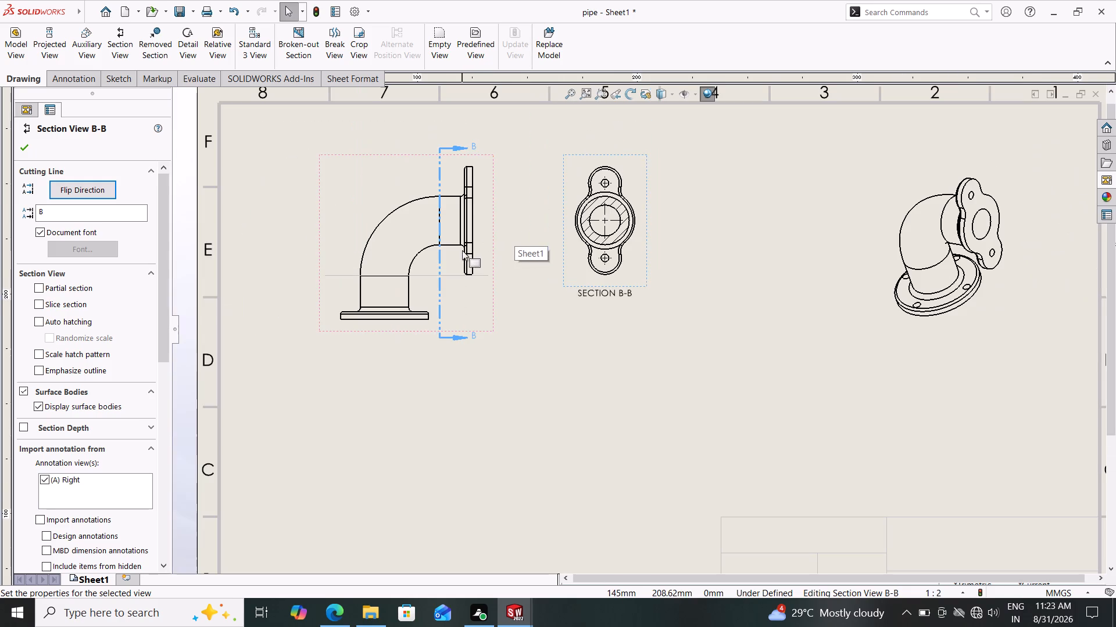
scroll(443, 251, up, 1)
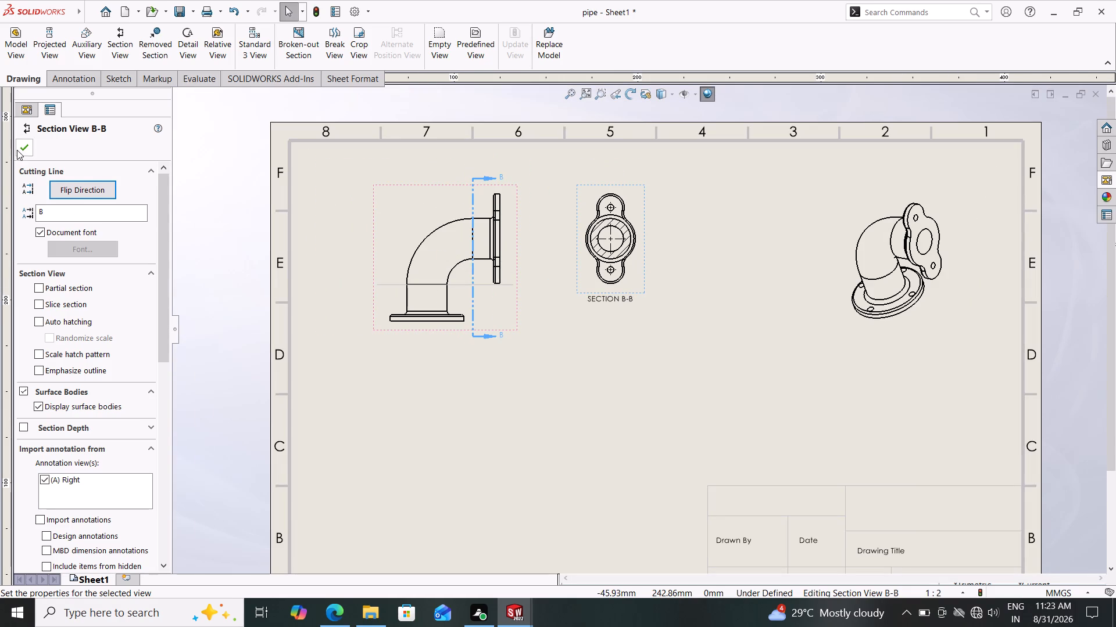
click(17, 150)
Set the front view to a custom scale of 1:1.
click(517, 207)
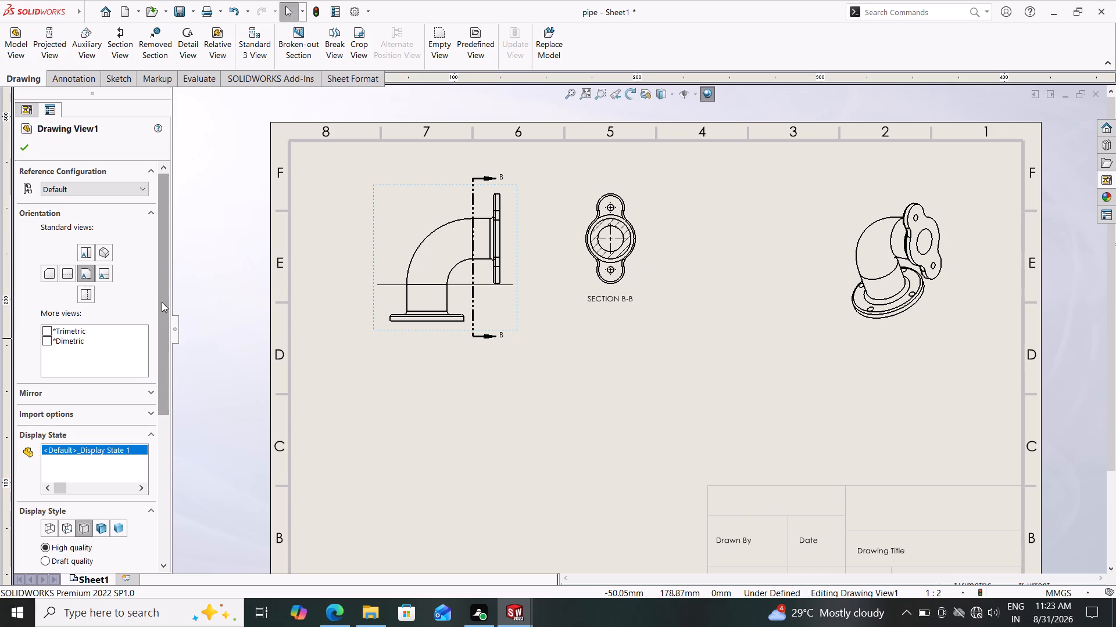
drag(162, 302, 153, 404)
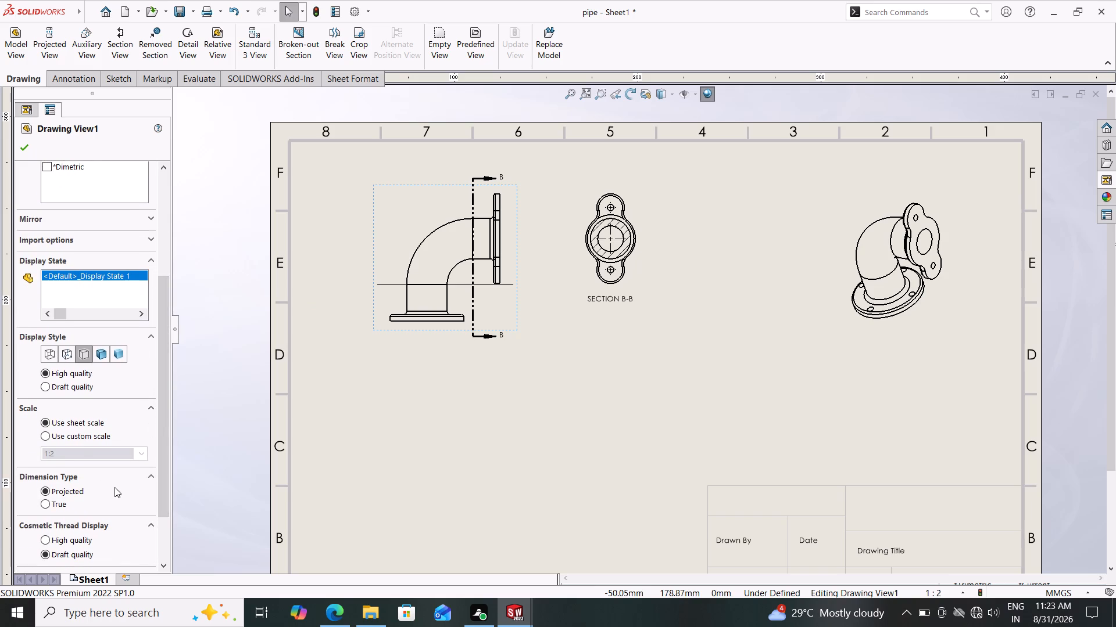
click(57, 438)
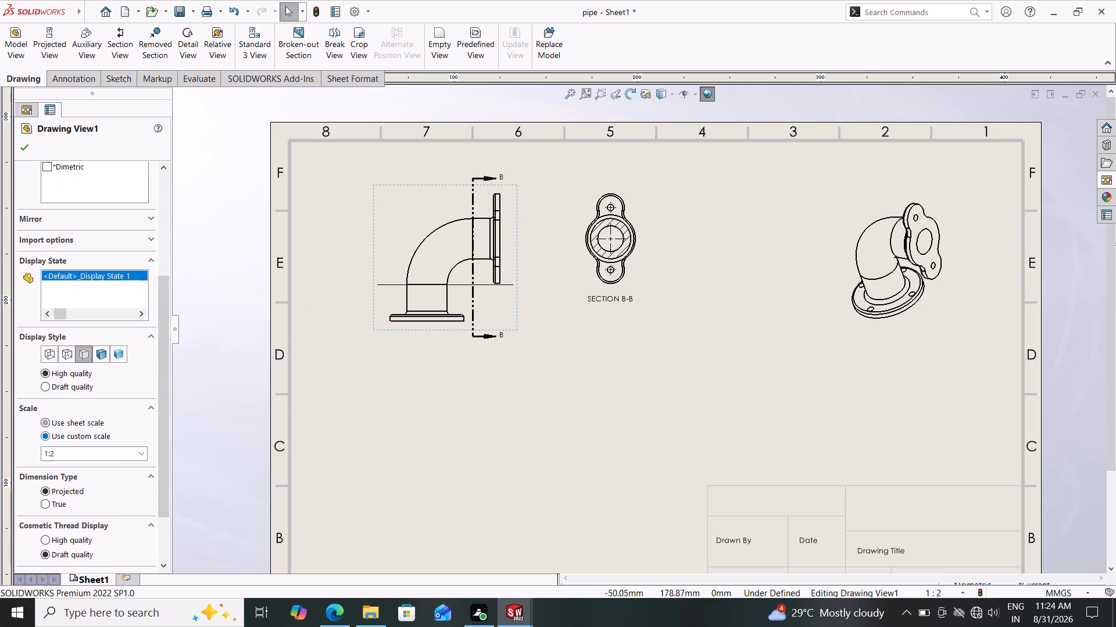
click(135, 451)
drag(137, 507, 137, 450)
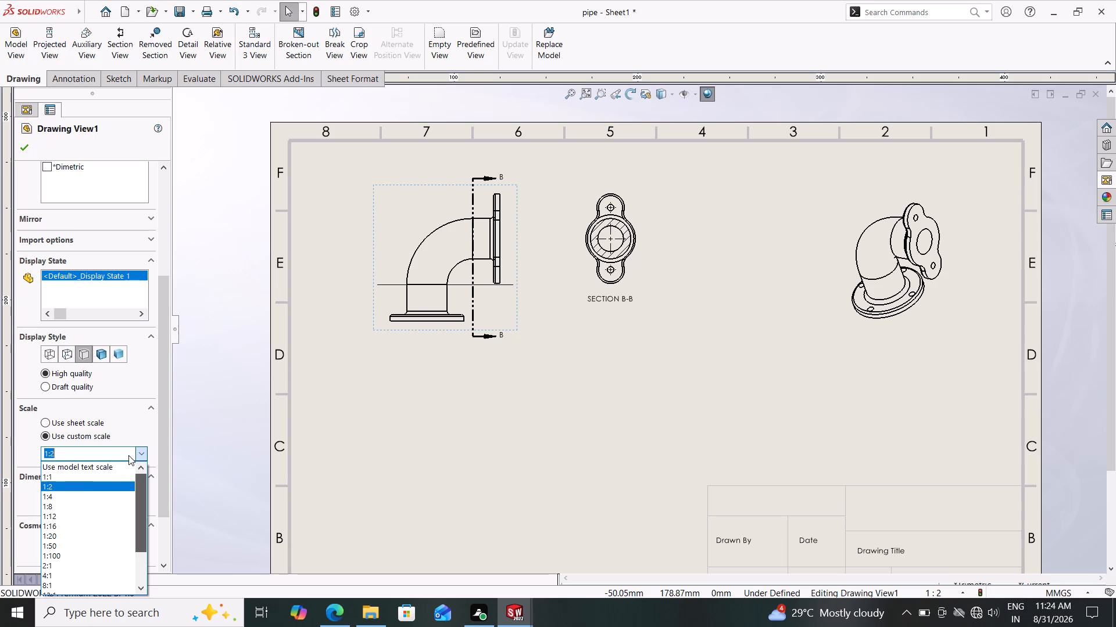
click(73, 476)
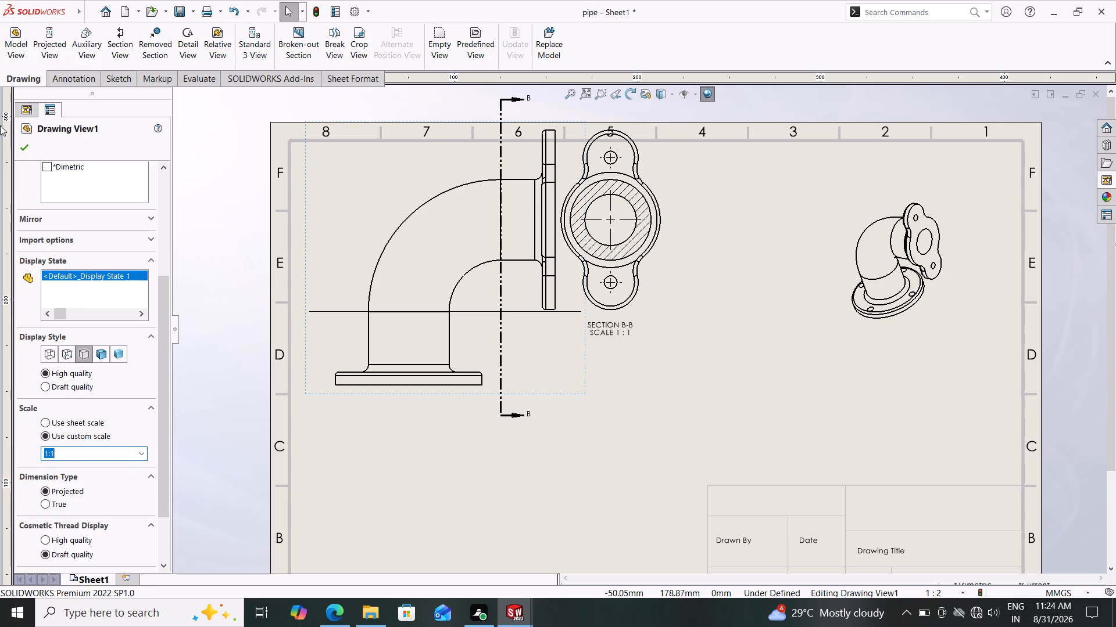
click(23, 146)
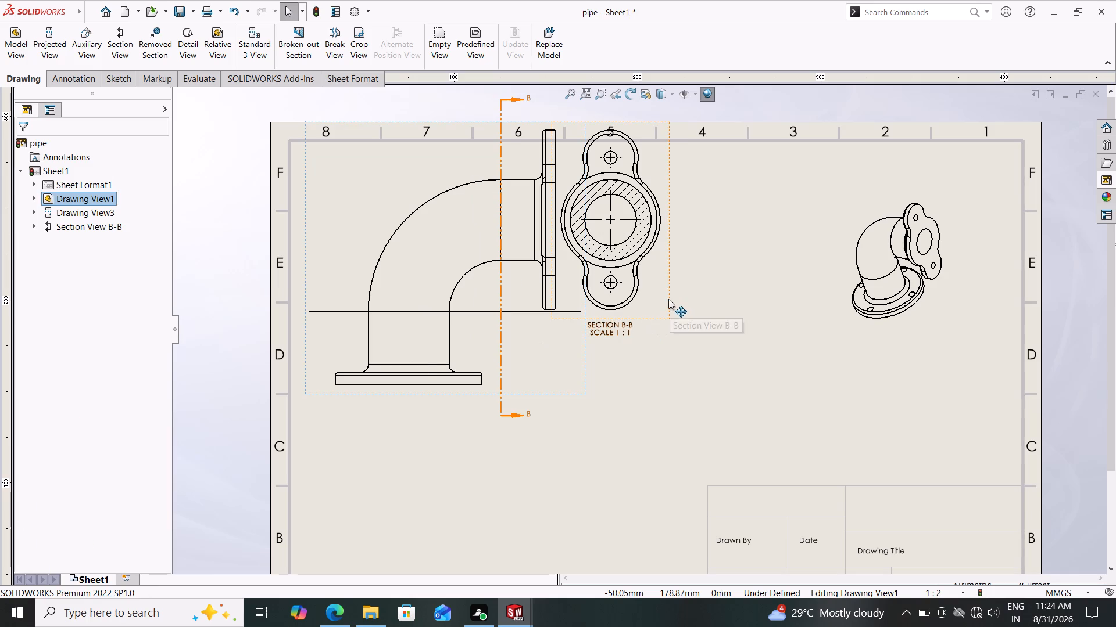
Reposition the front view fully inside the sheet border and place the section view between it and the isometric view.
drag(666, 298, 830, 306)
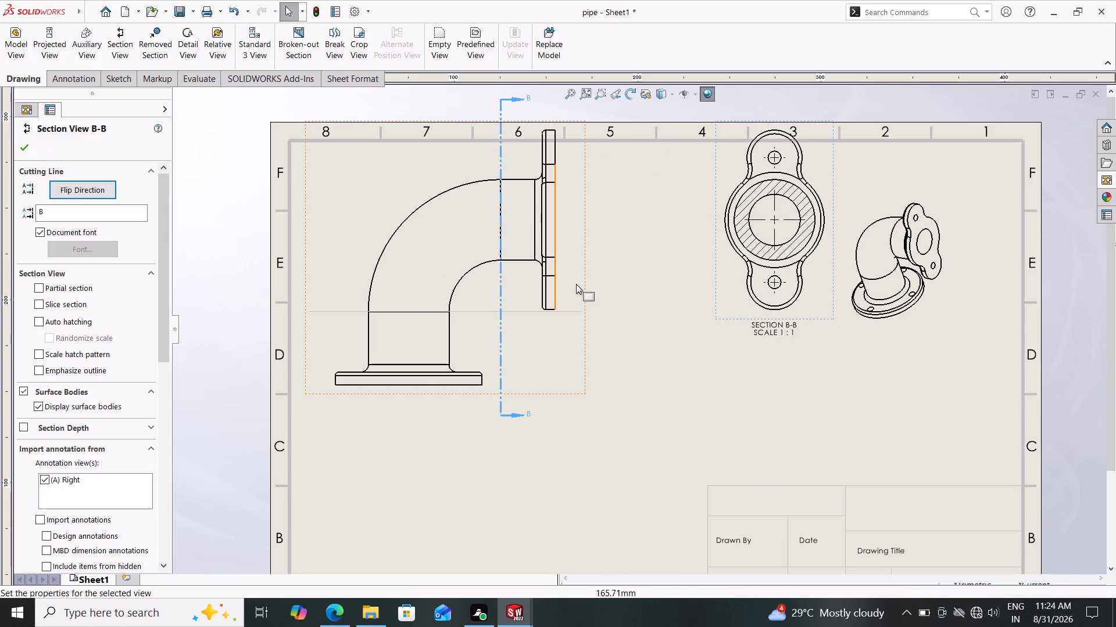
drag(584, 336, 561, 406)
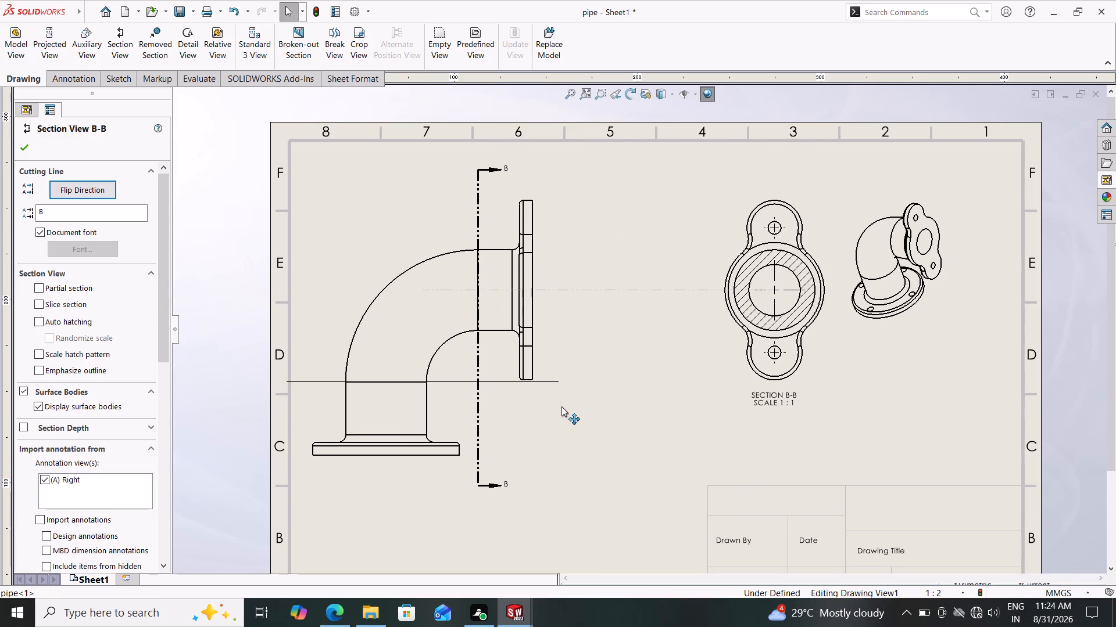
drag(561, 406, 596, 408)
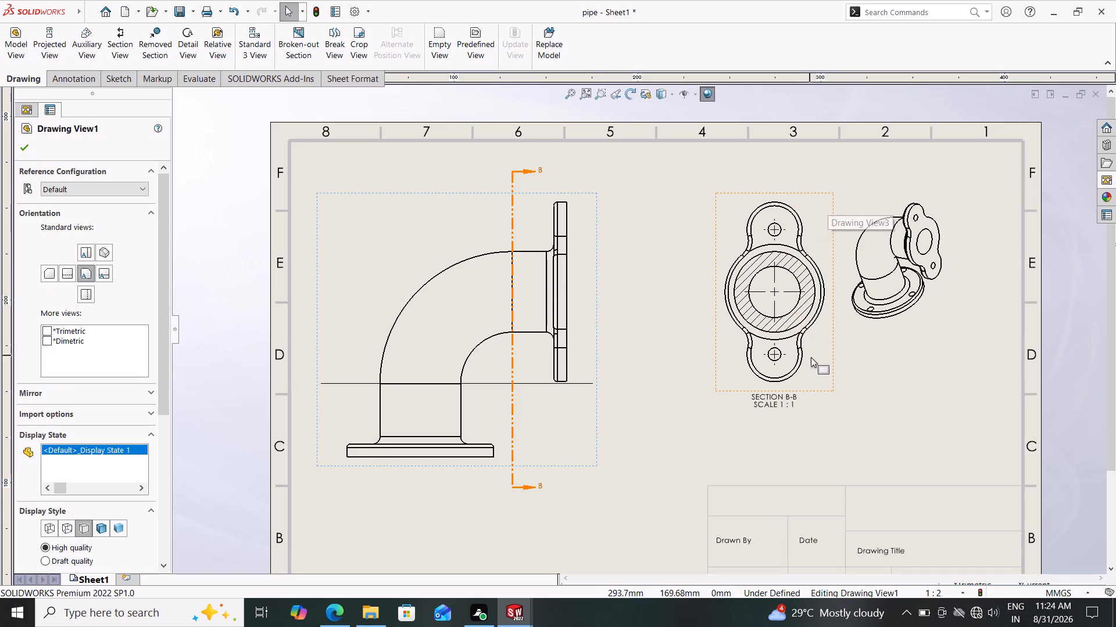
drag(833, 376, 789, 377)
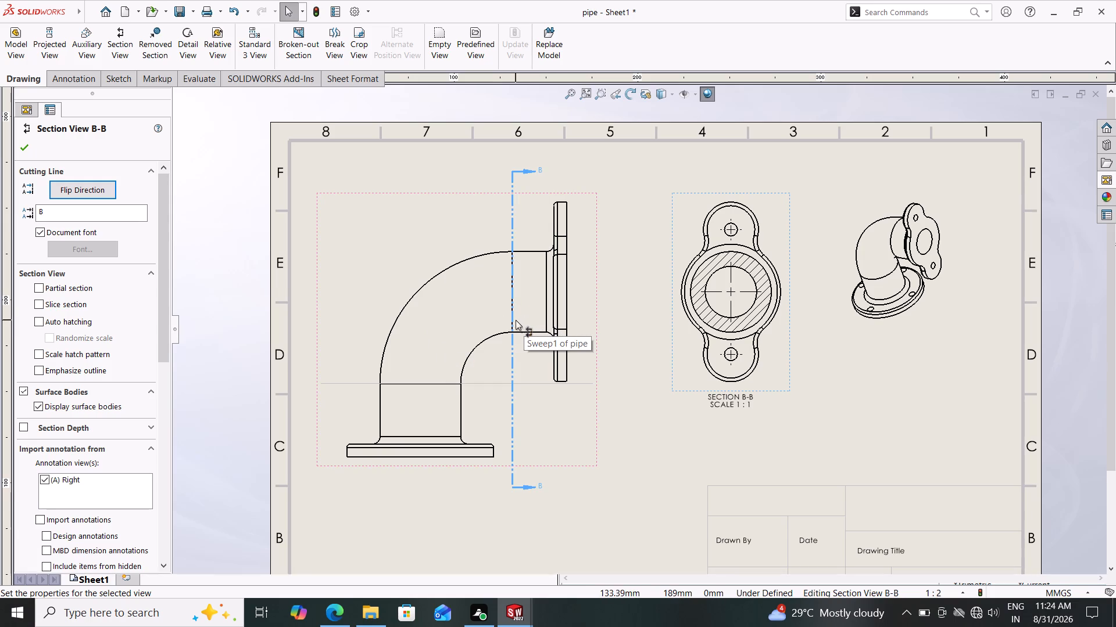
Examine the two-lobed flange and round flange from several angles in the pipe part window, and return to the drawing.
click(527, 626)
click(480, 540)
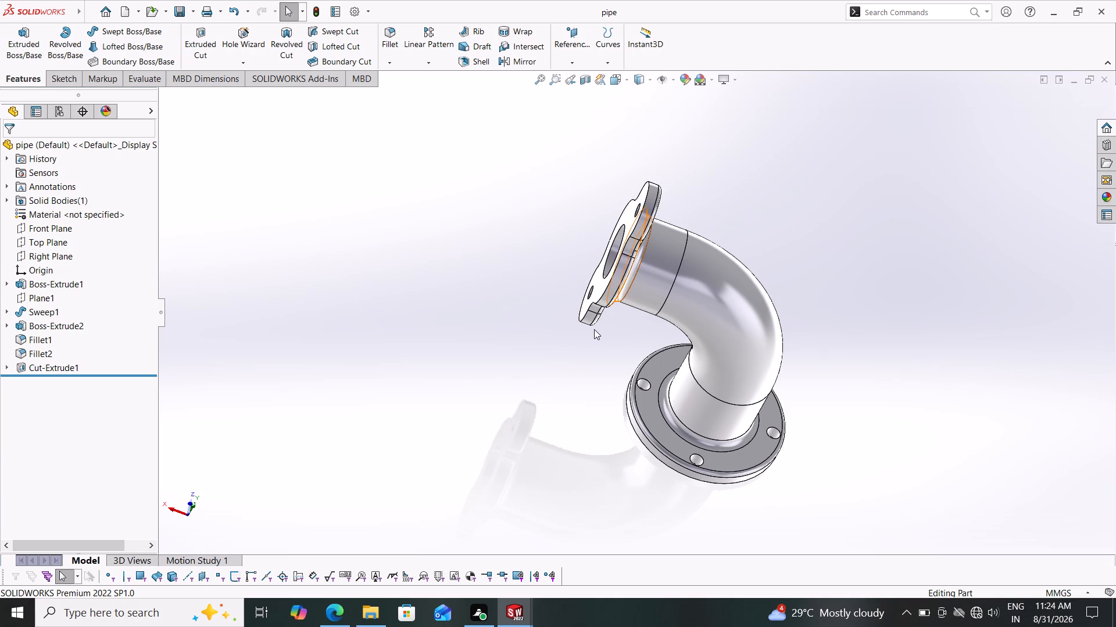
middle_drag(560, 355, 806, 416)
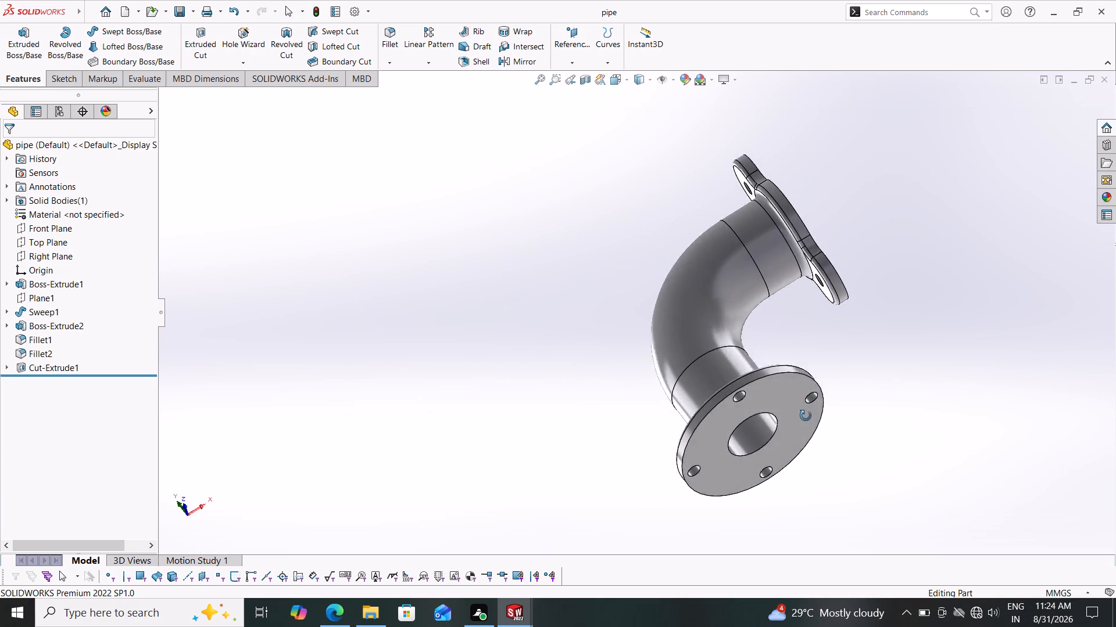
middle_drag(806, 416, 757, 581)
middle_drag(615, 364, 564, 419)
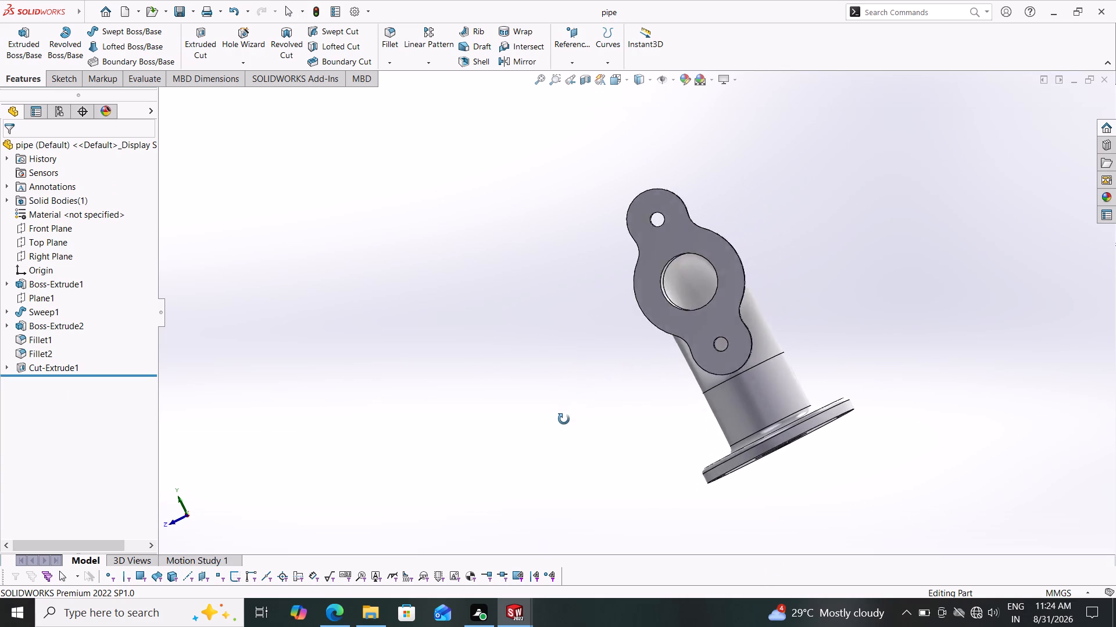
middle_drag(564, 419, 555, 486)
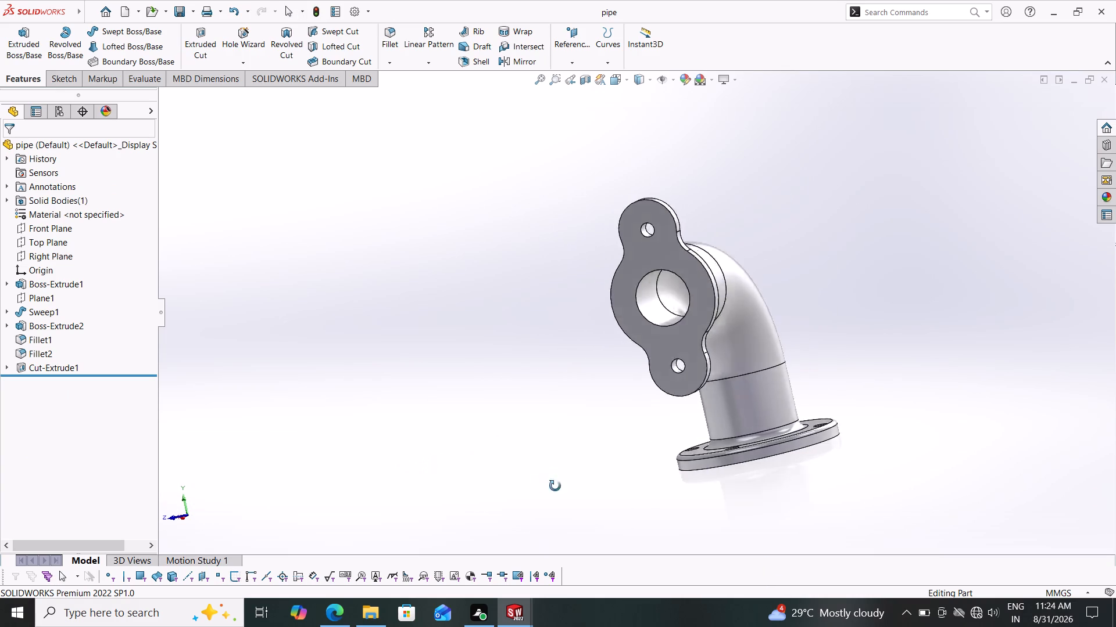
middle_drag(555, 486, 573, 481)
drag(527, 626, 527, 620)
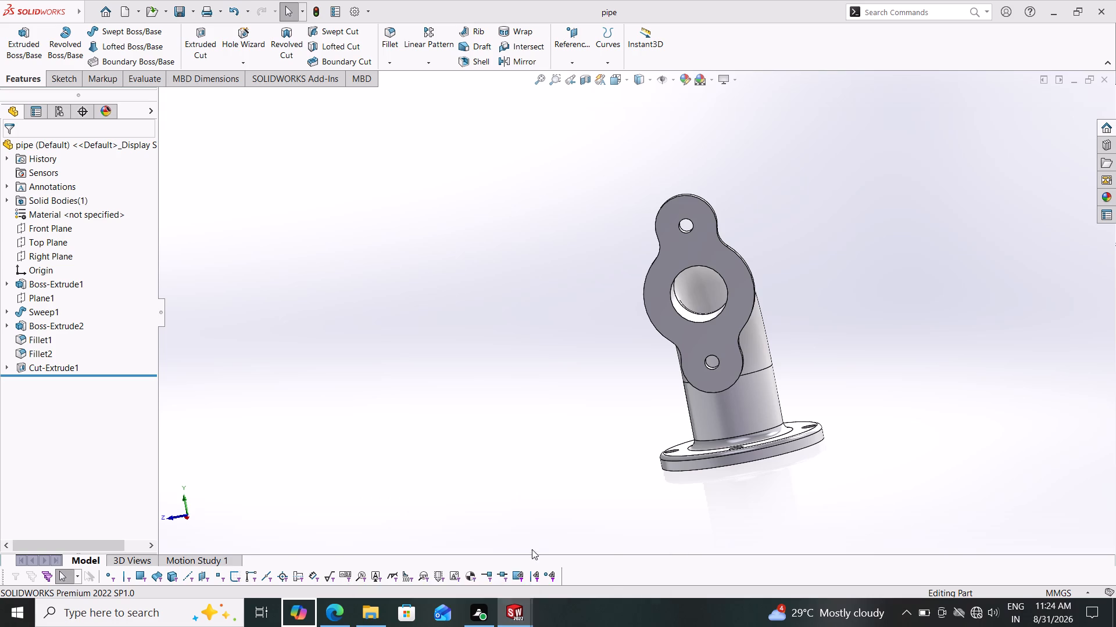
drag(516, 626, 514, 620)
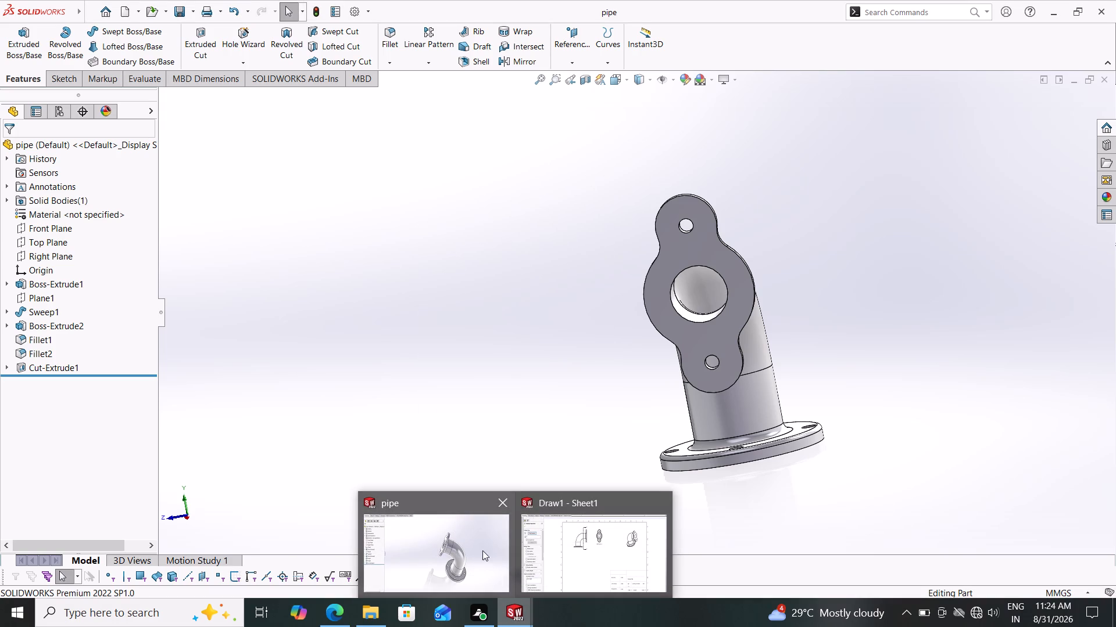
click(603, 543)
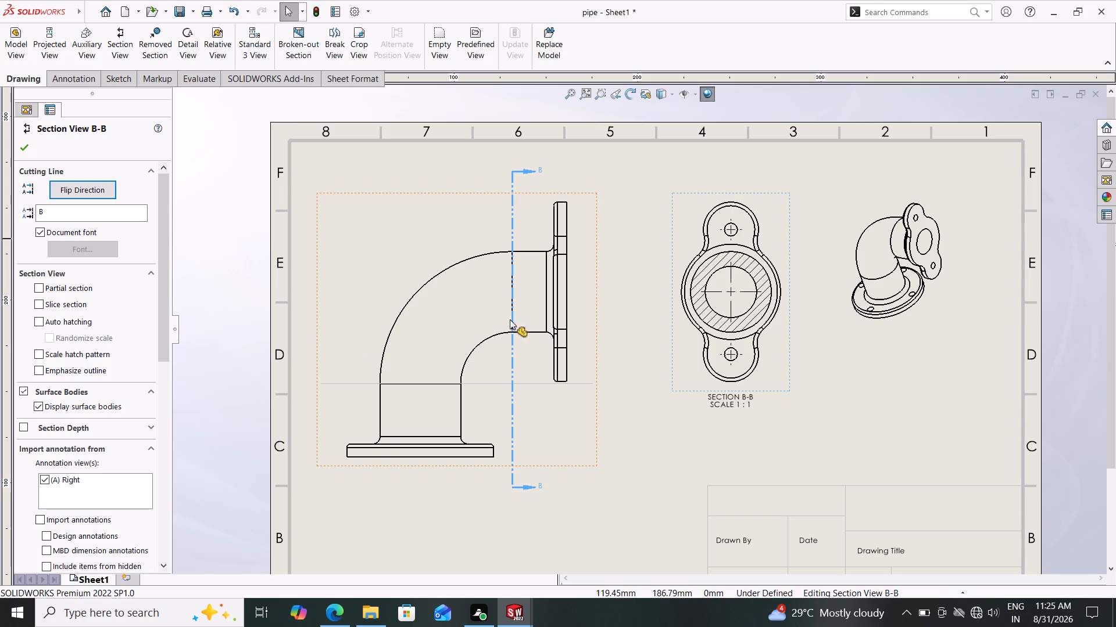
scroll(632, 300, down, 1)
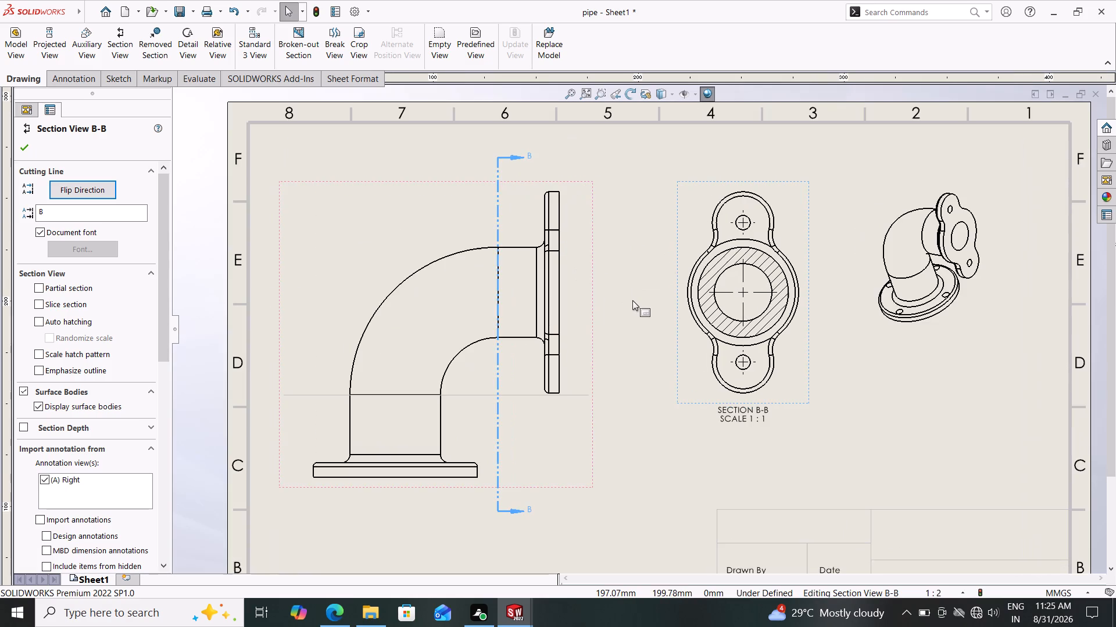
scroll(626, 300, up, 2)
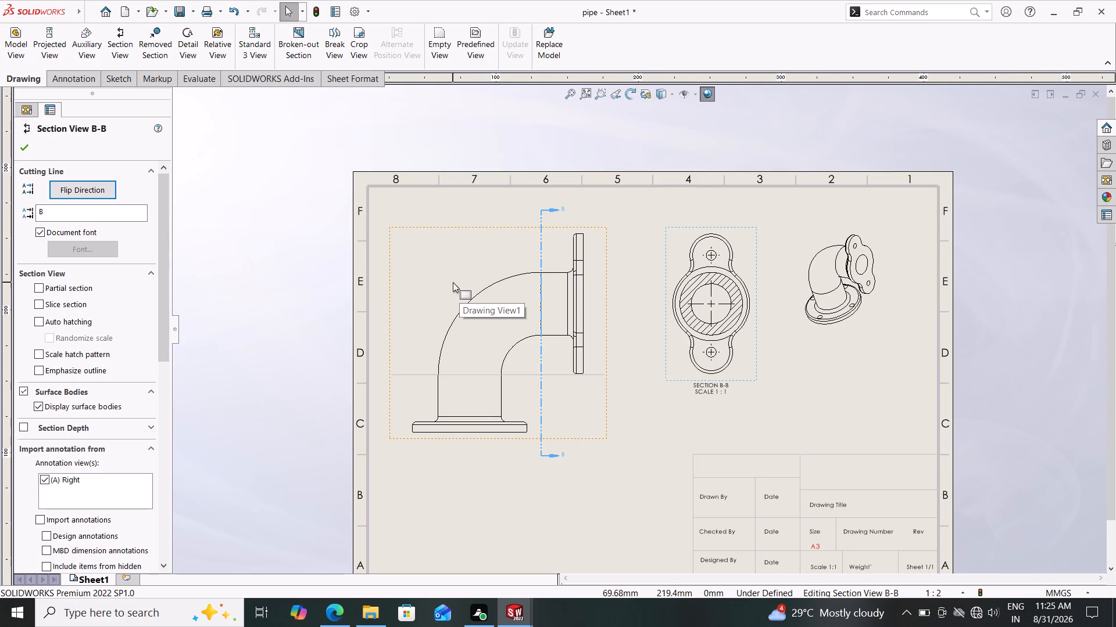
click(20, 148)
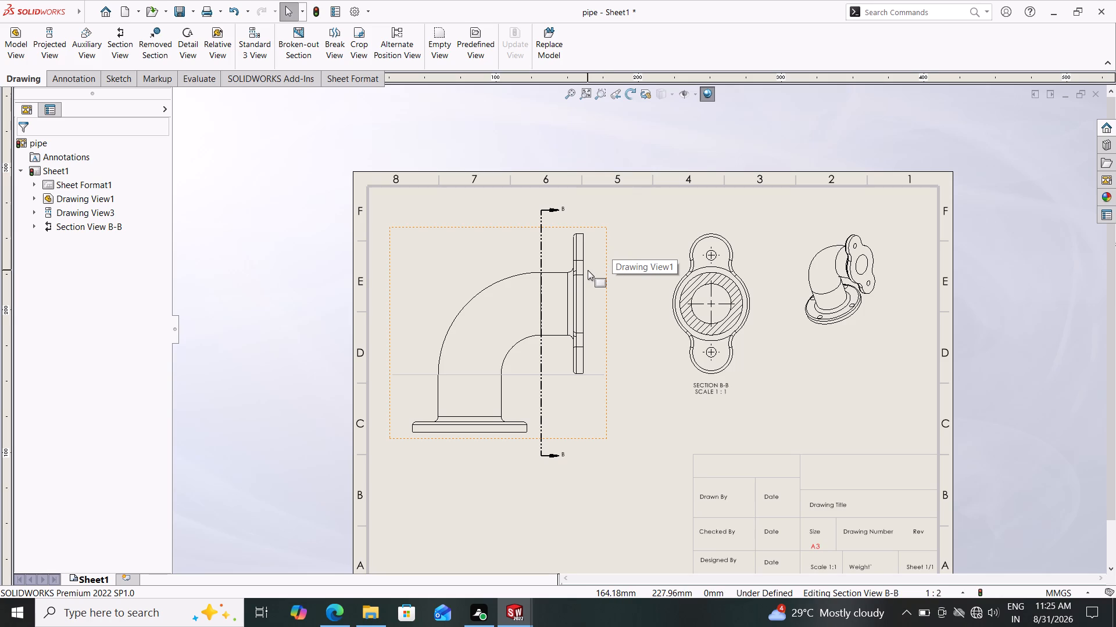
Move the isometric view slightly down and to the right, farther from the section view.
scroll(631, 315, down, 2)
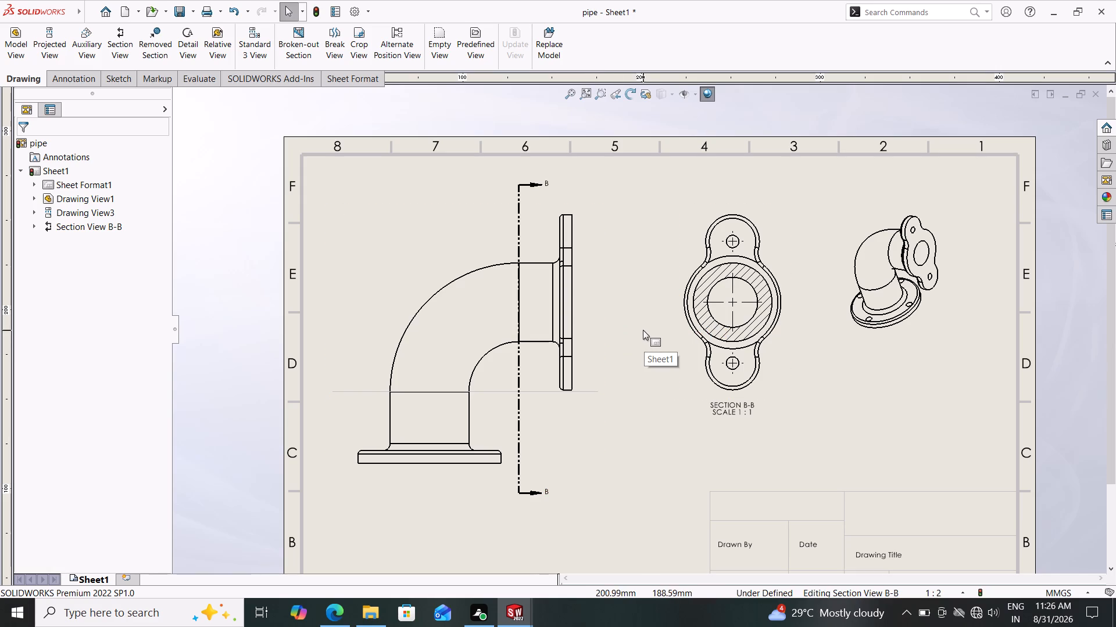
click(965, 298)
key(Escape)
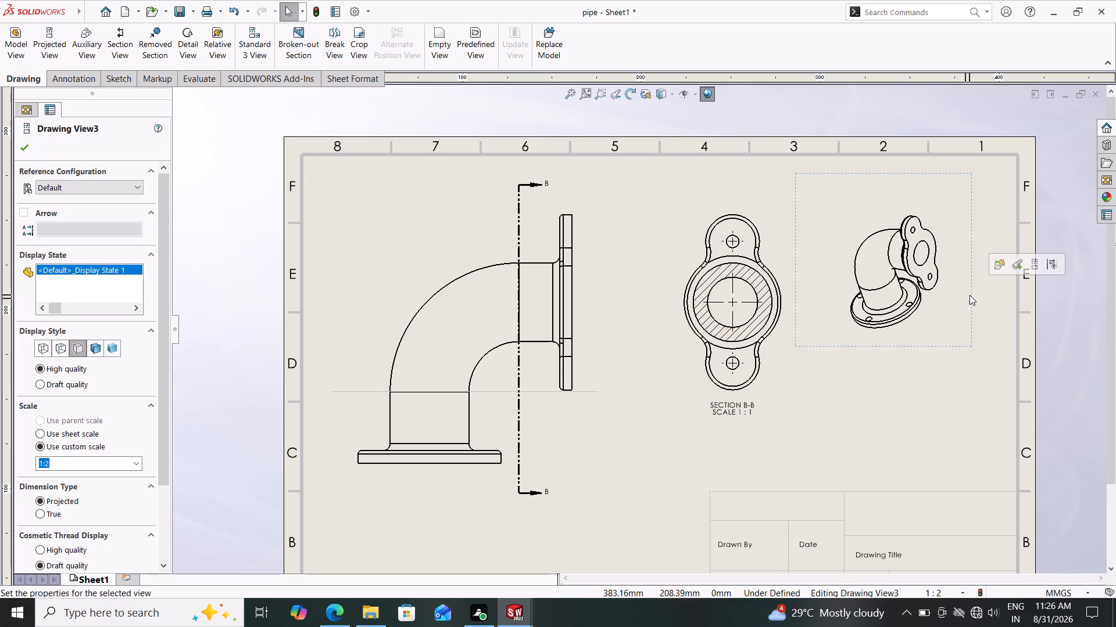
drag(970, 283, 993, 318)
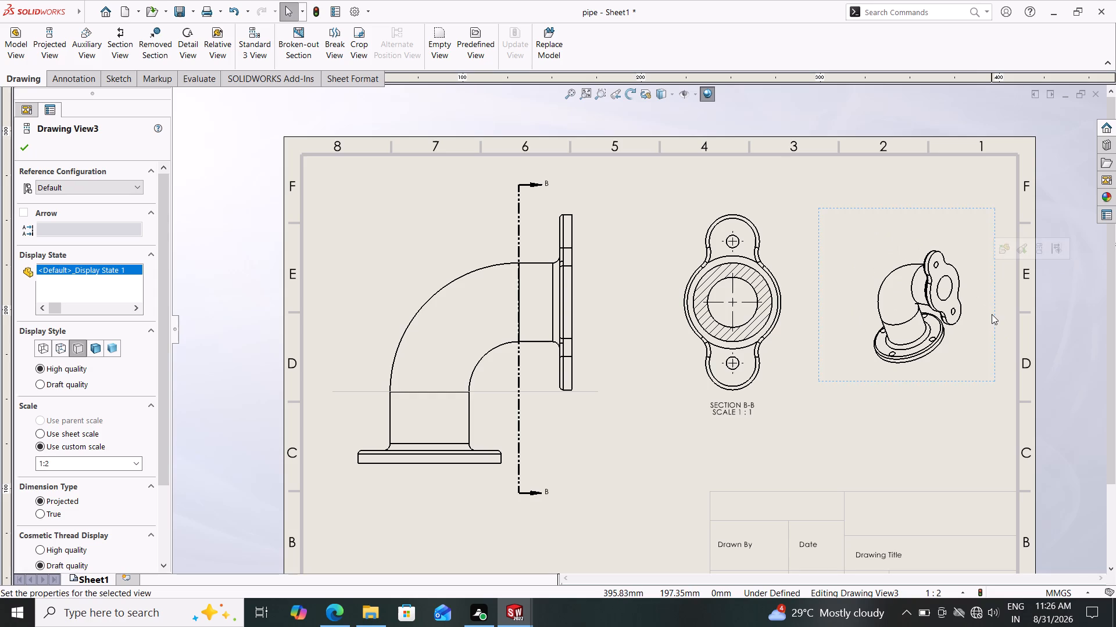
Move the front view slightly upward on the sheet, with its aligned section view following.
key(Escape)
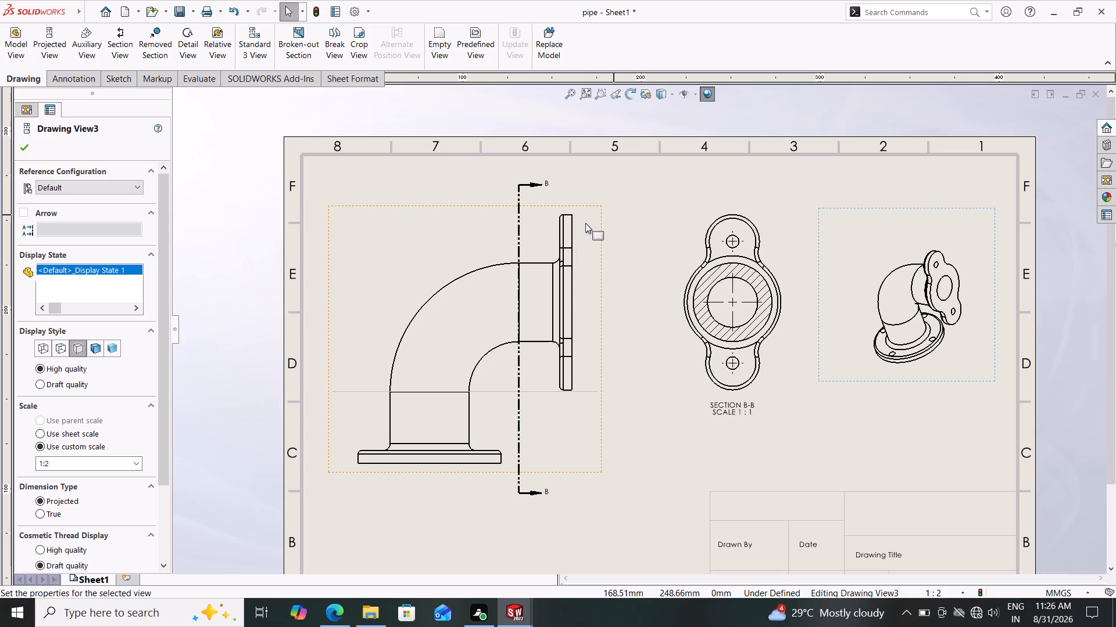
drag(600, 206, 603, 187)
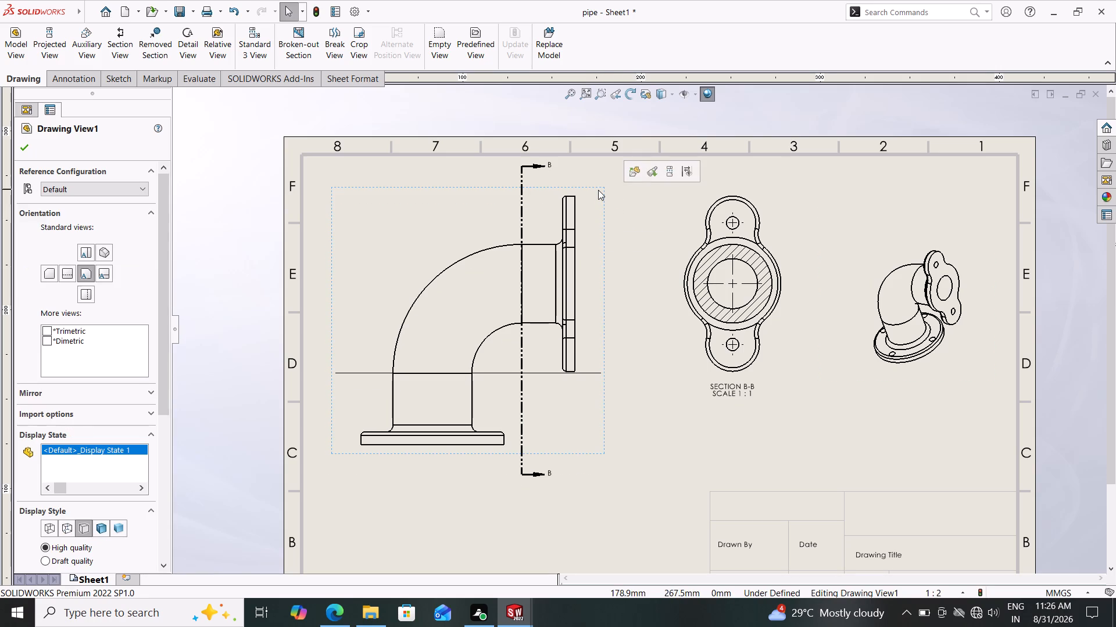
key(Escape)
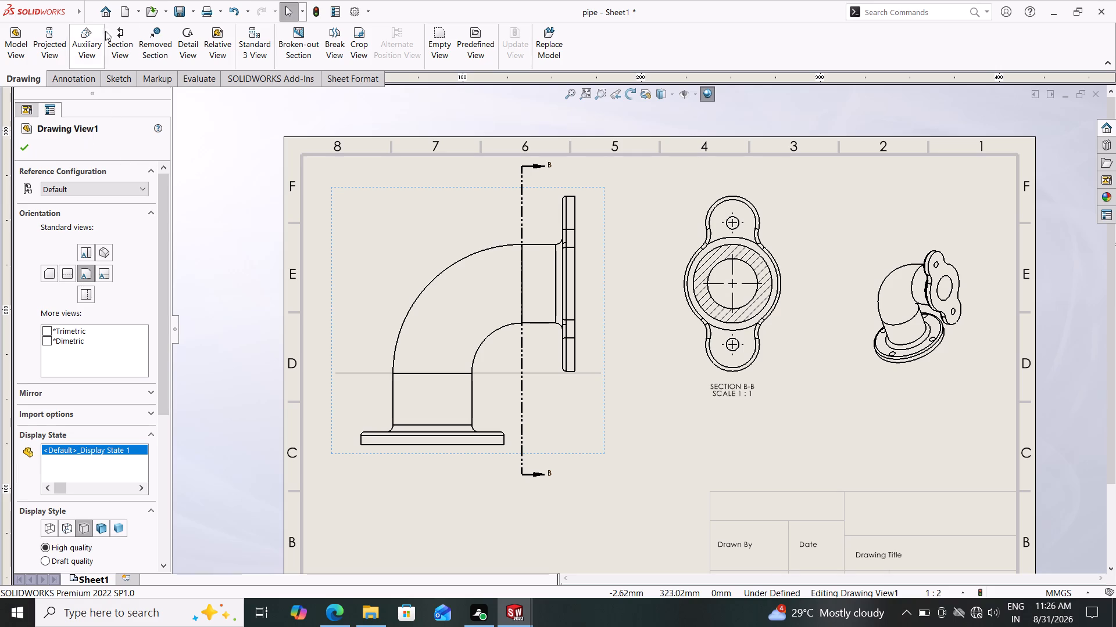
click(81, 74)
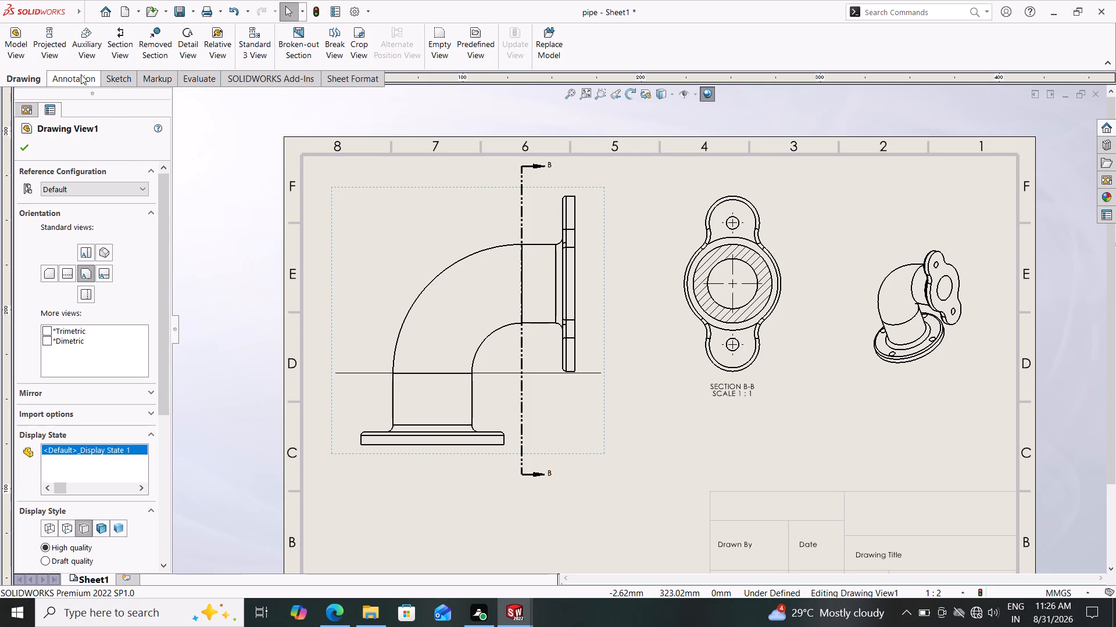
click(23, 145)
Add a two-line note in size 16 text below the front view reading "Front View" and "Scale :1".
click(185, 41)
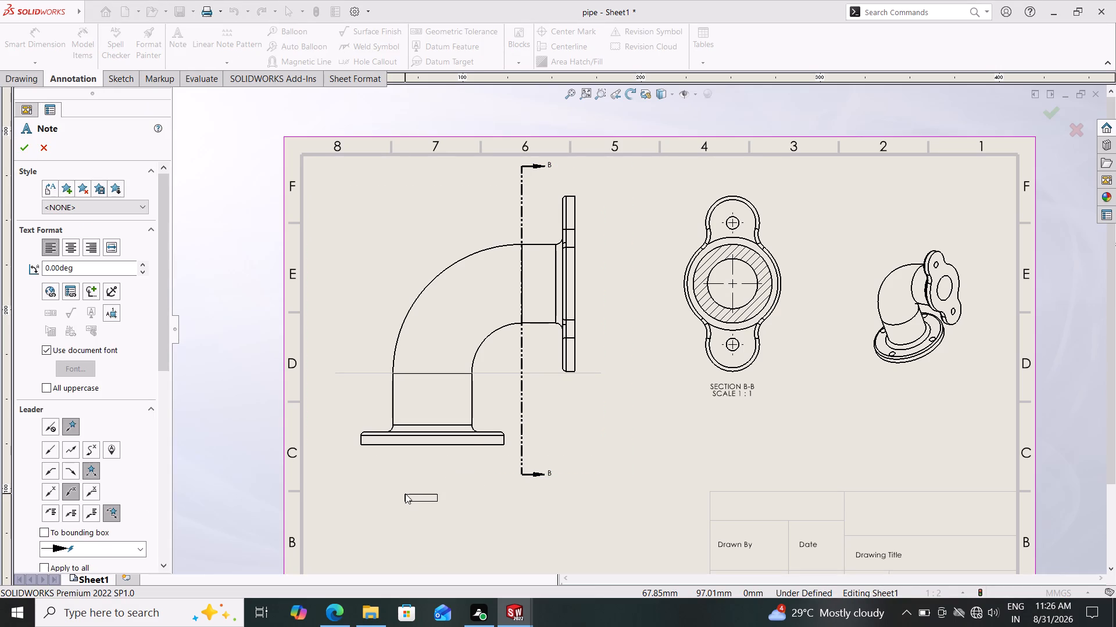
click(405, 493)
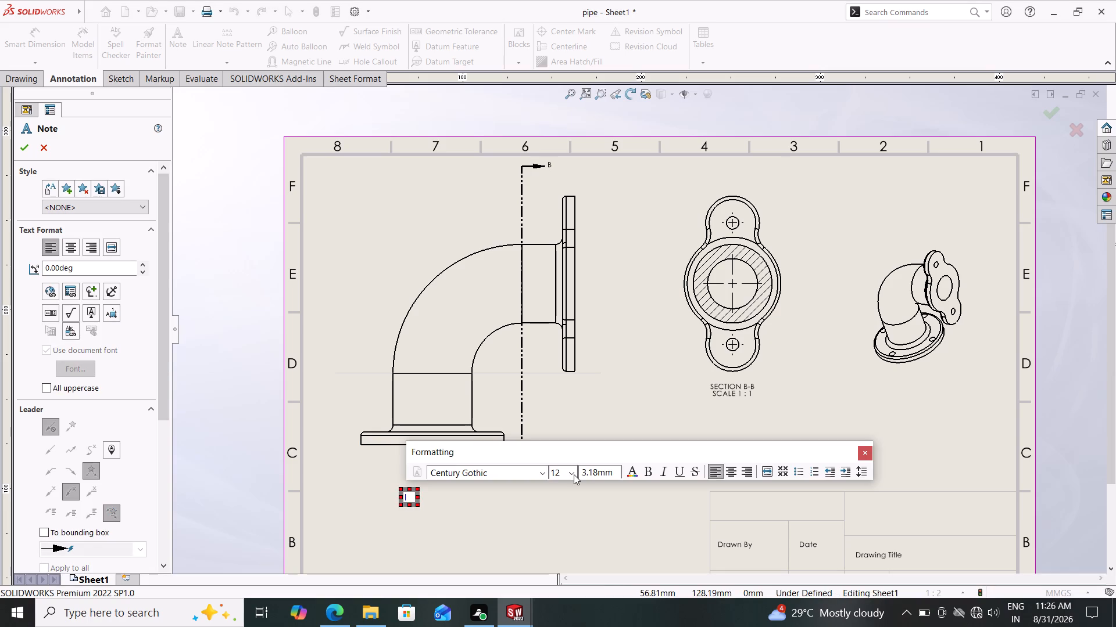
click(569, 472)
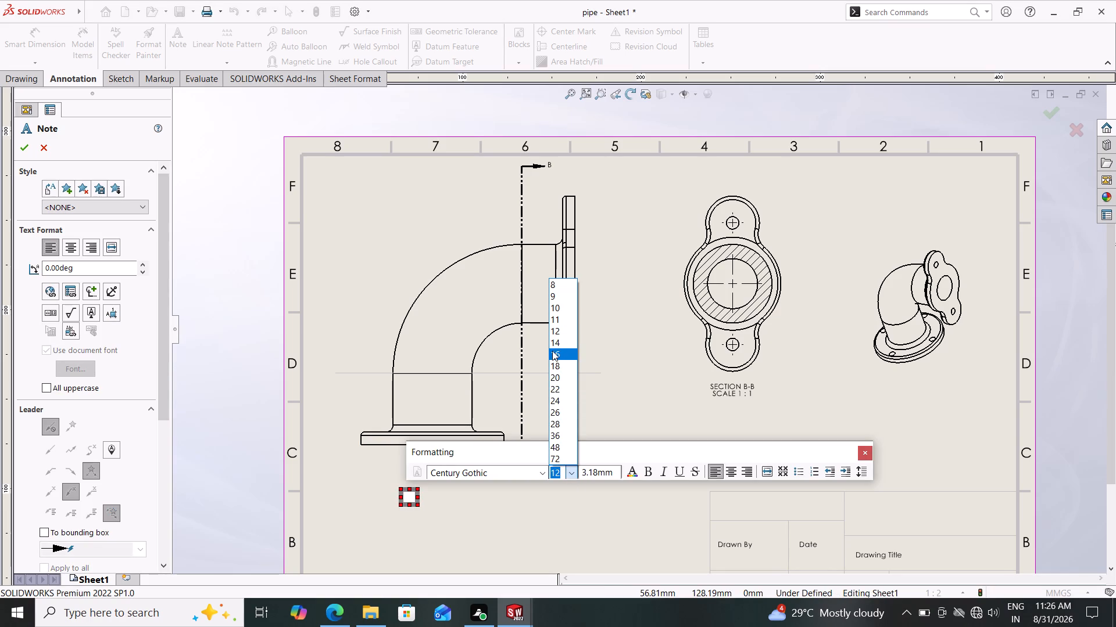
click(552, 351)
key(shift+f)
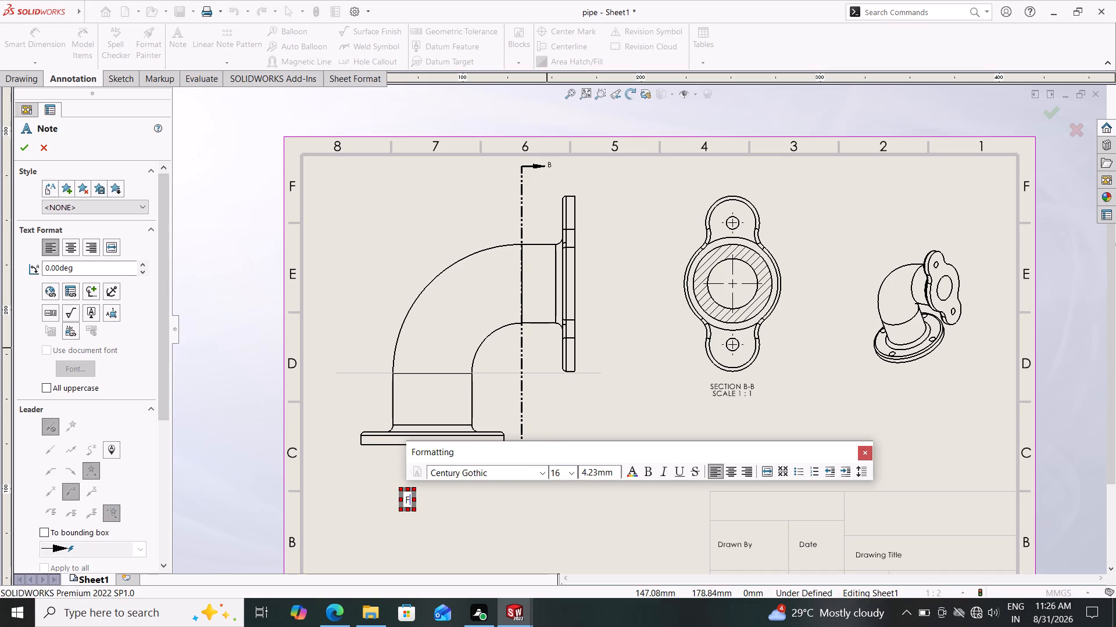
text(ront)
key(space)
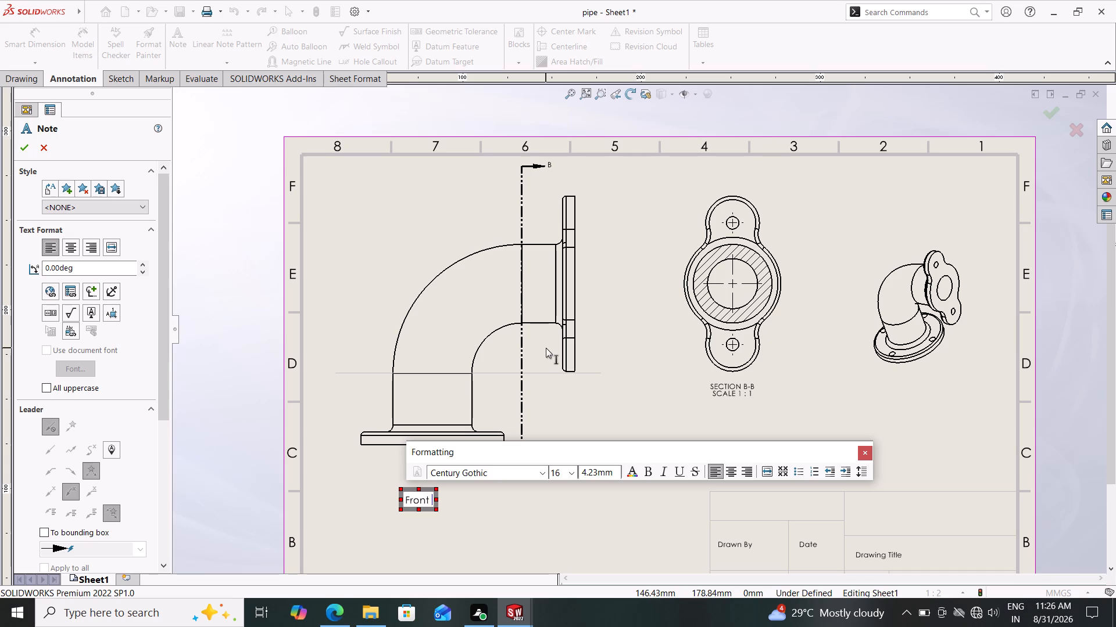
text(Vi)
text(ew)
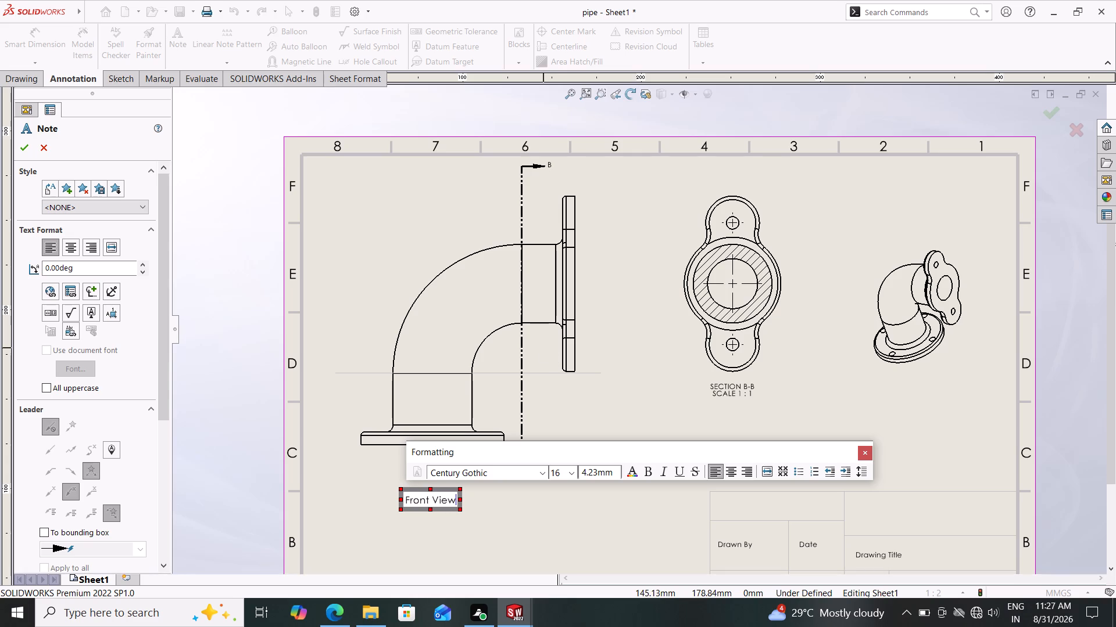
key(Return)
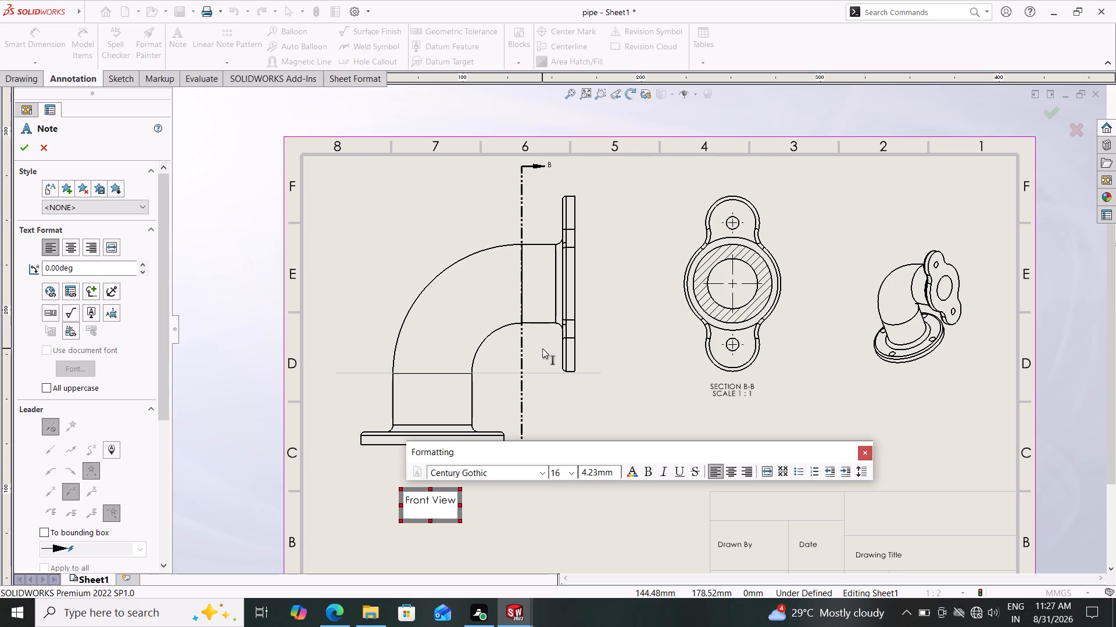
key(shift+s)
key(c)
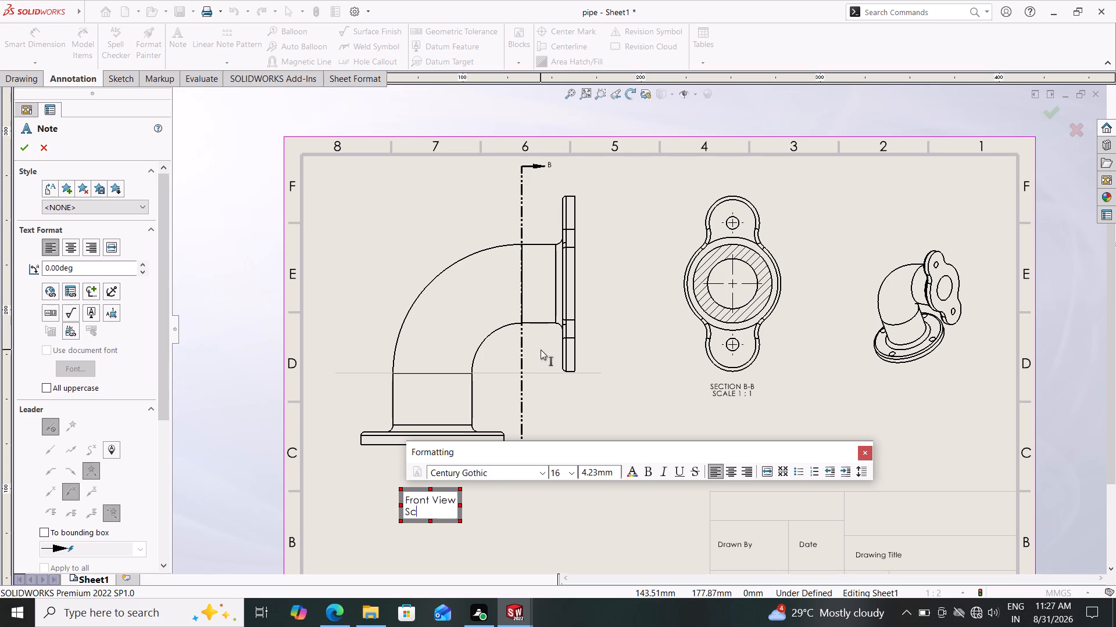
key(a)
text(le)
key(space)
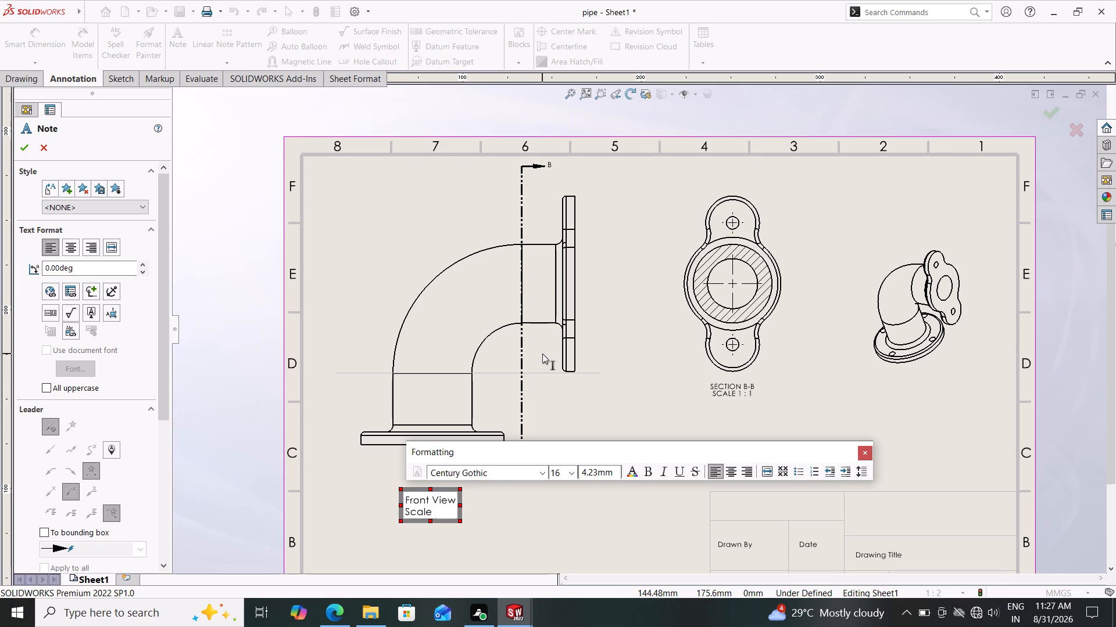
key(End)
text(:1)
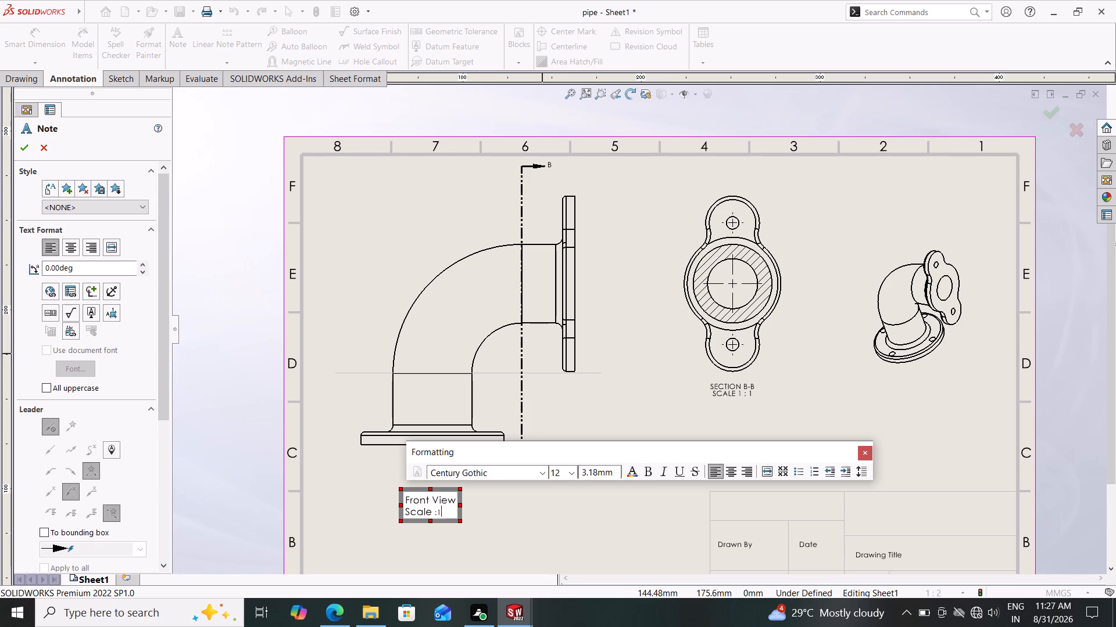
key(Escape)
key(Escape)
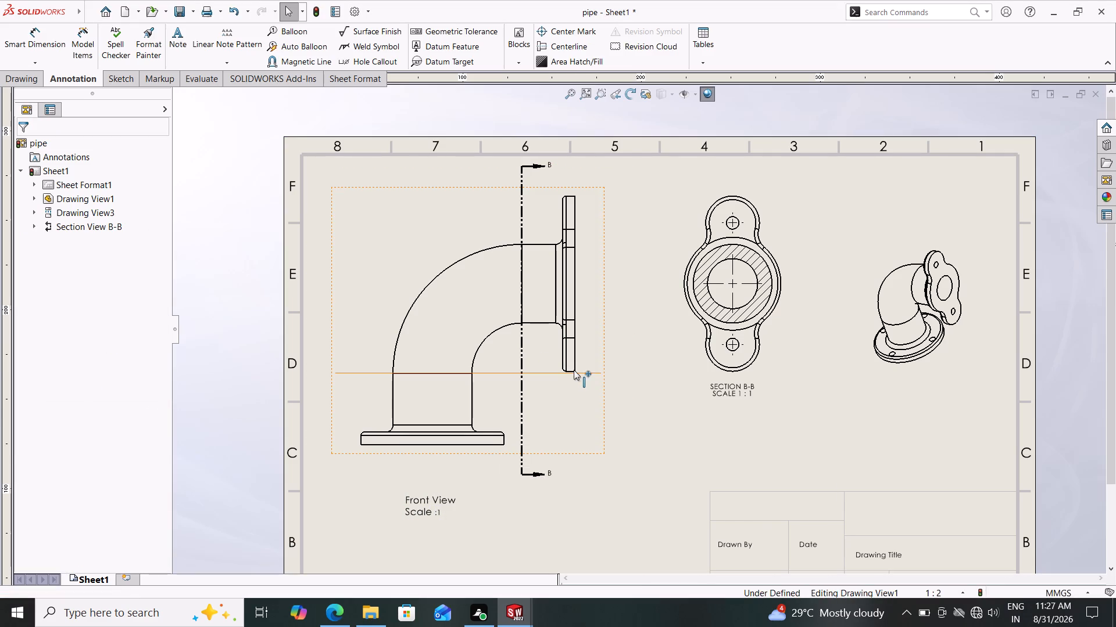
Move the "Front View" note up so it sits closer beneath the round flange of the front view.
drag(457, 497, 459, 464)
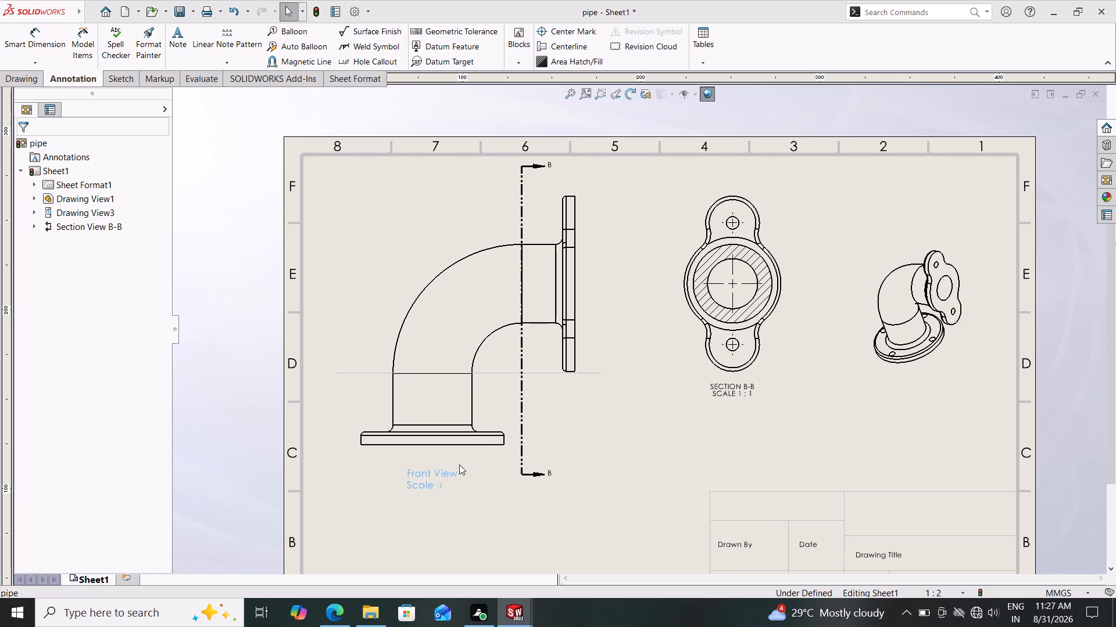
drag(459, 464, 459, 473)
key(Escape)
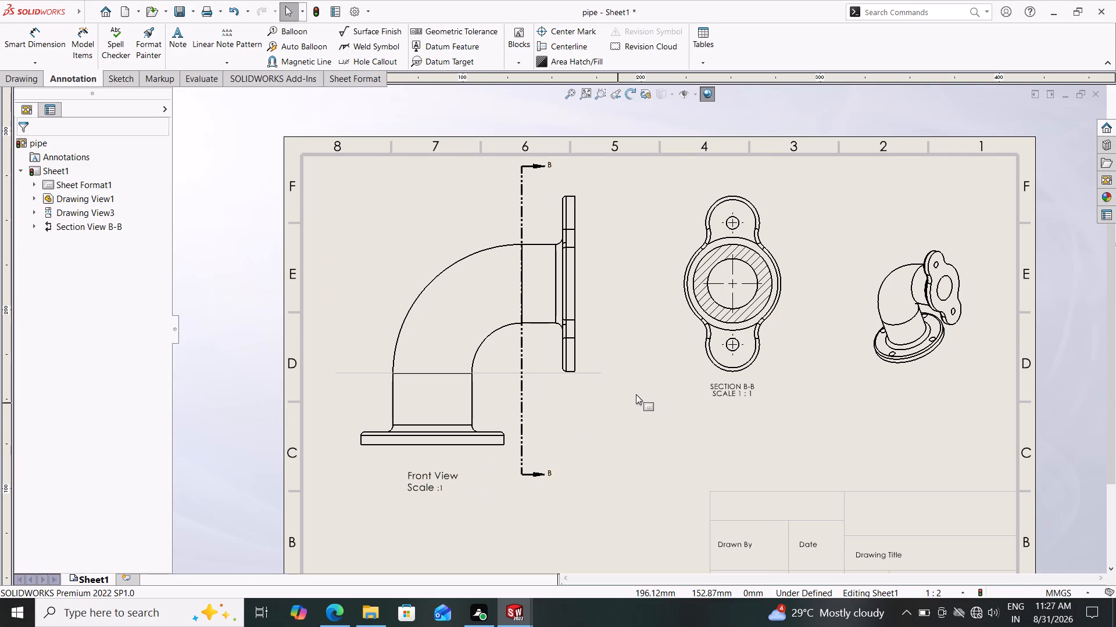
Edit the second line of the front view note to read "Scale :1:1".
double_click(445, 489)
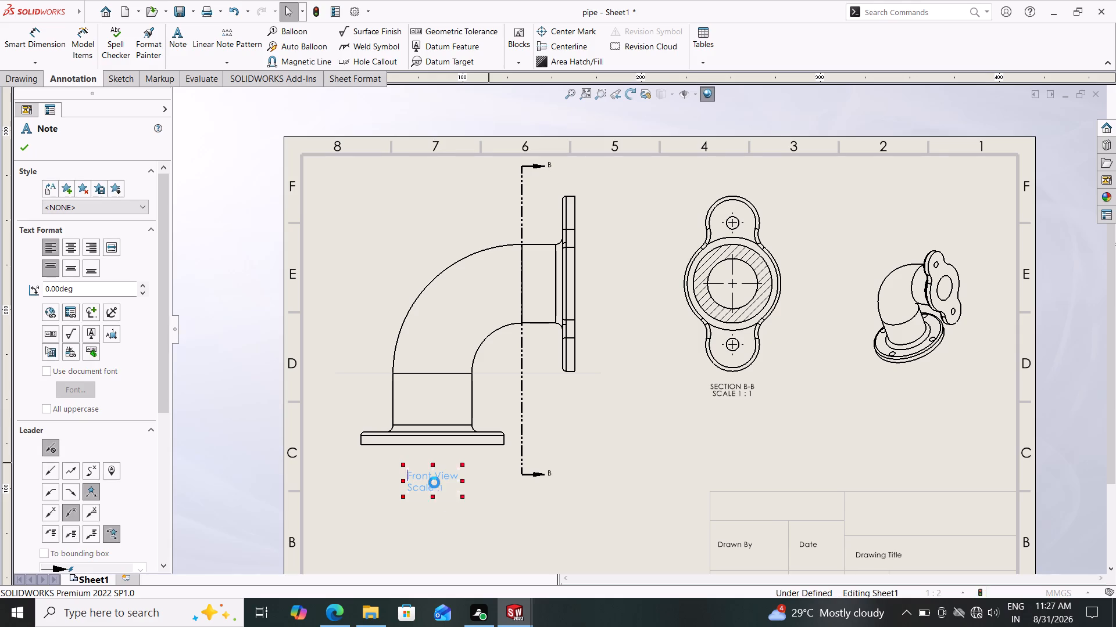
key(Right)
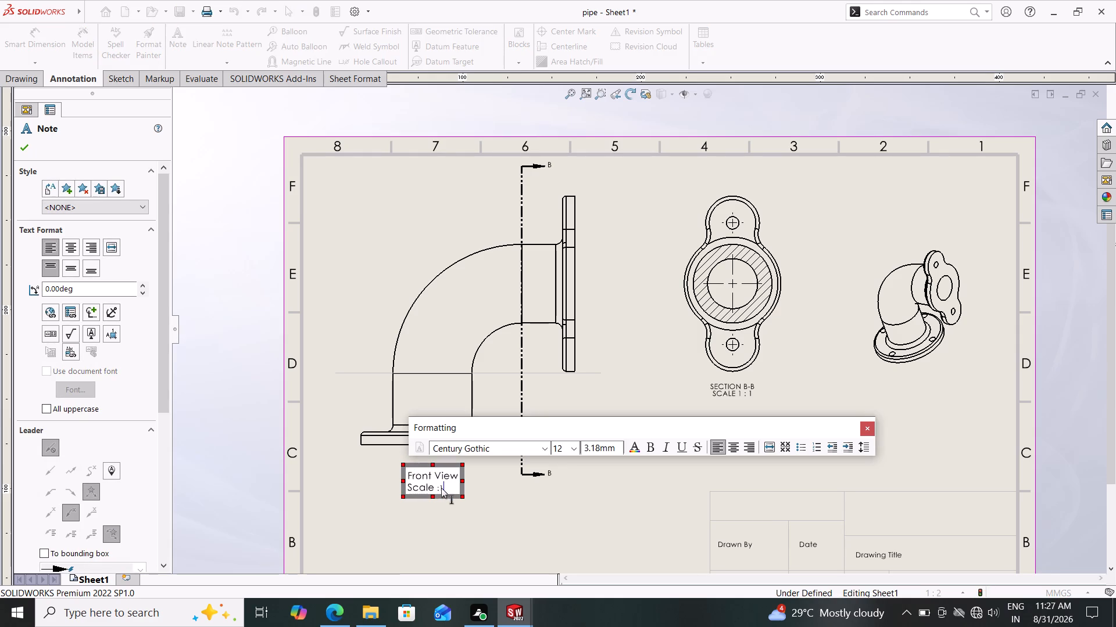
key(shift+colon)
key(1)
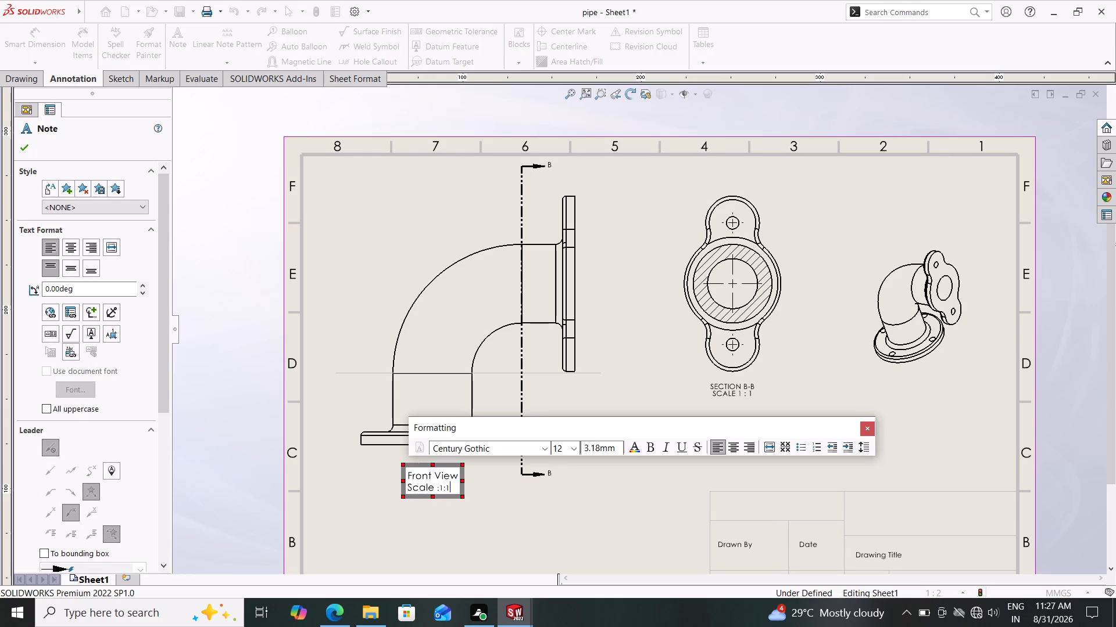
key(Escape)
key(Escape)
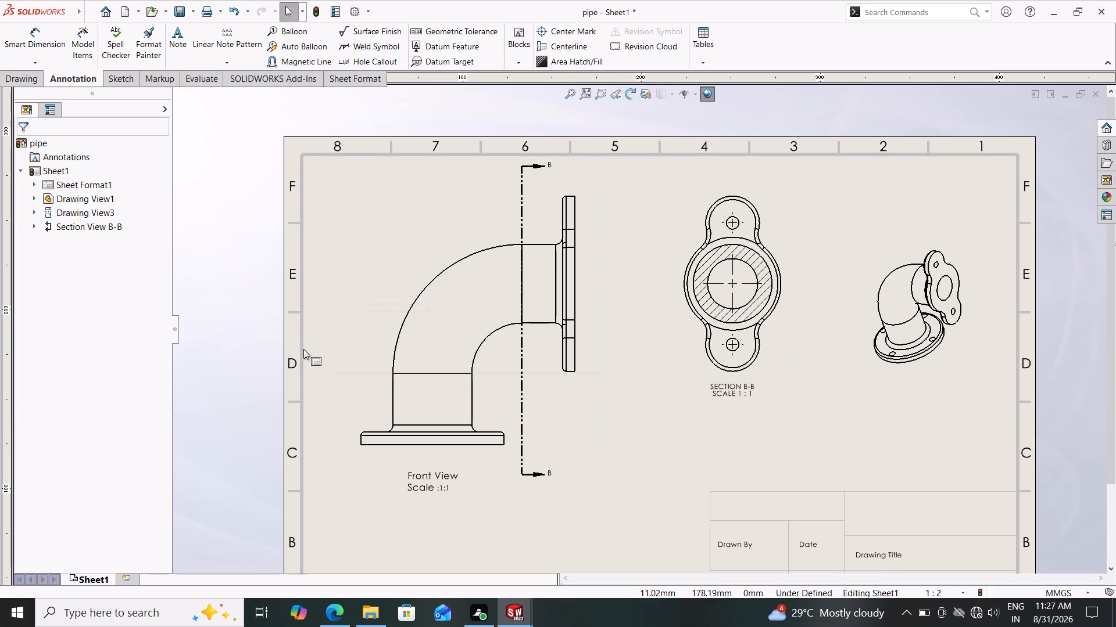
Dimension the round bottom flange's diameter in the front view, placing the dimension between the flange and the note.
click(44, 39)
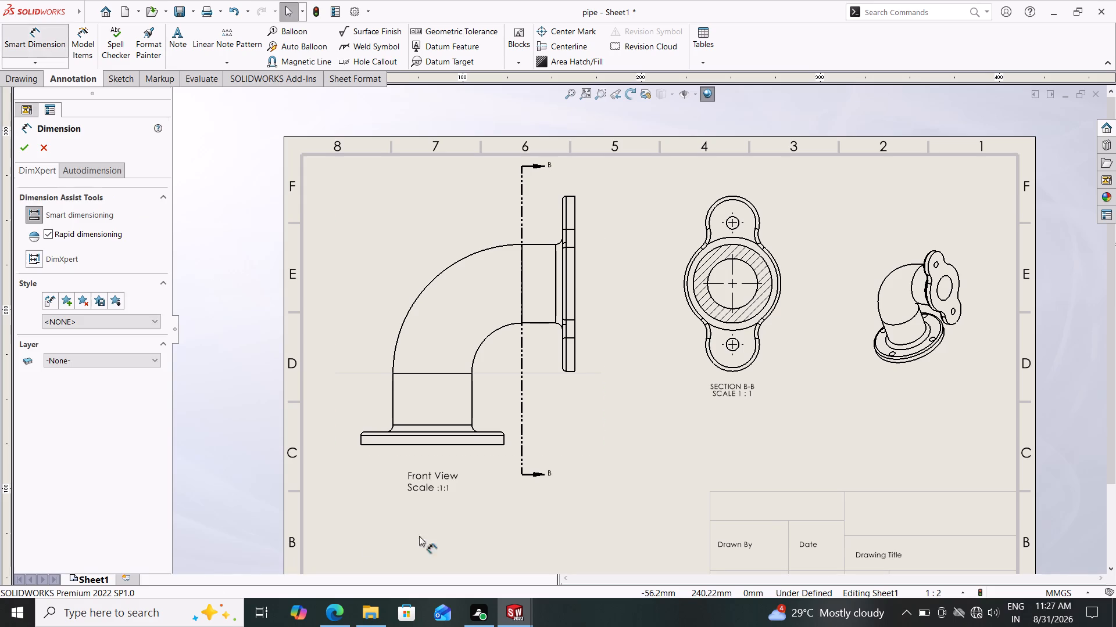
click(362, 446)
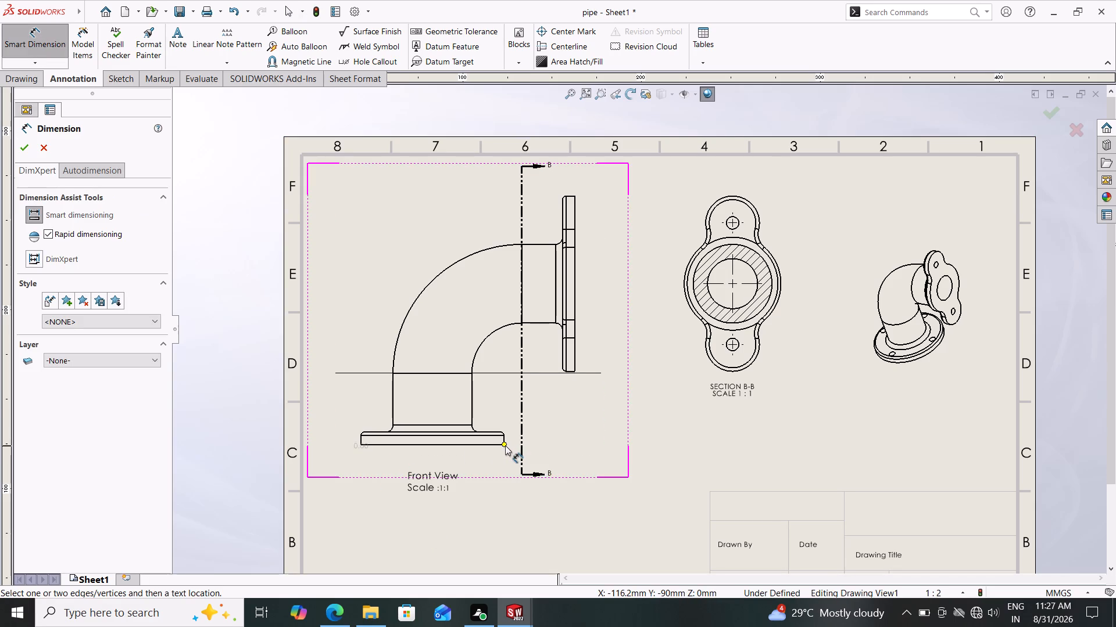
click(505, 445)
click(424, 465)
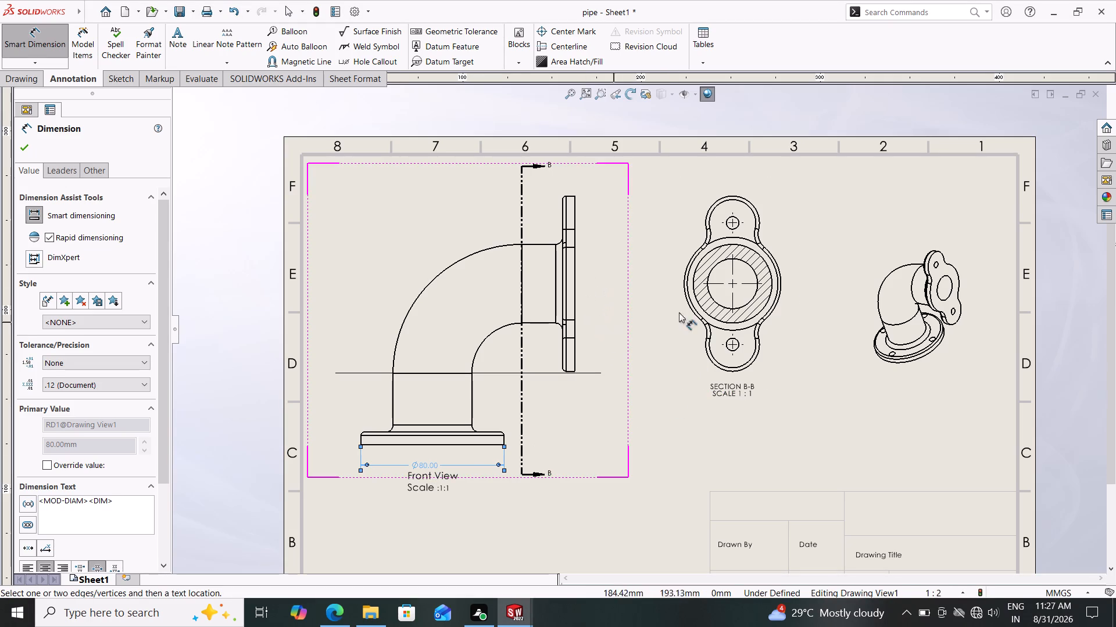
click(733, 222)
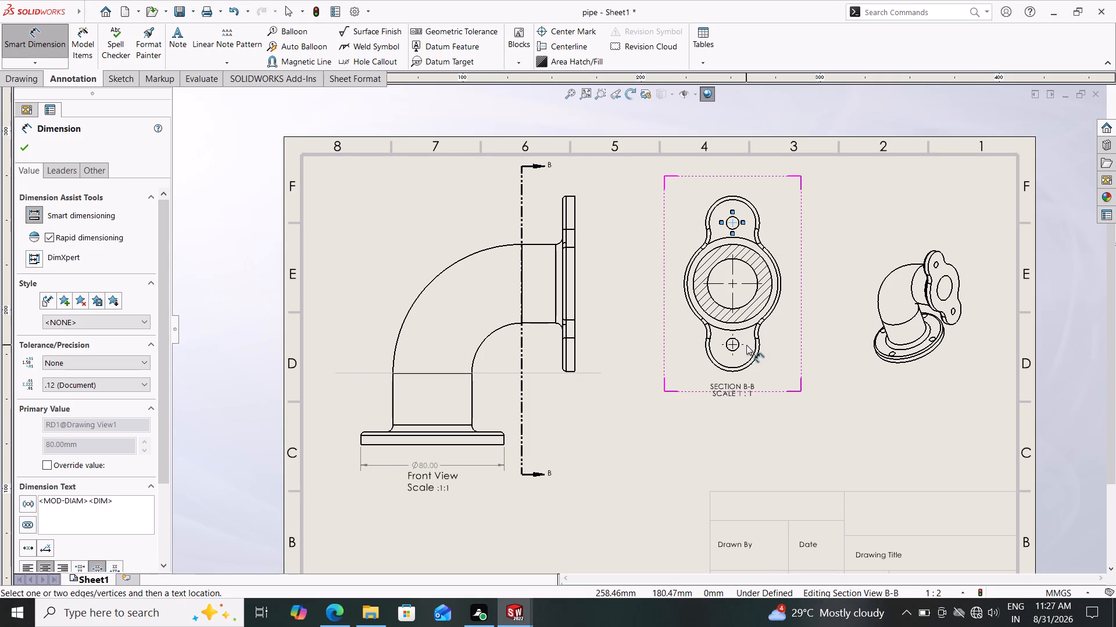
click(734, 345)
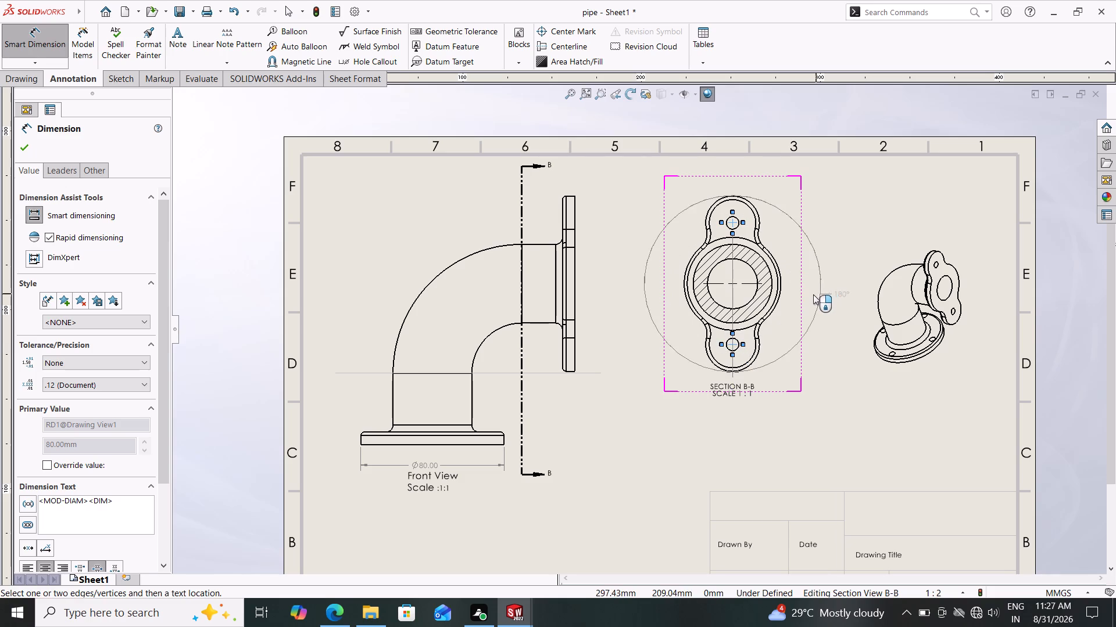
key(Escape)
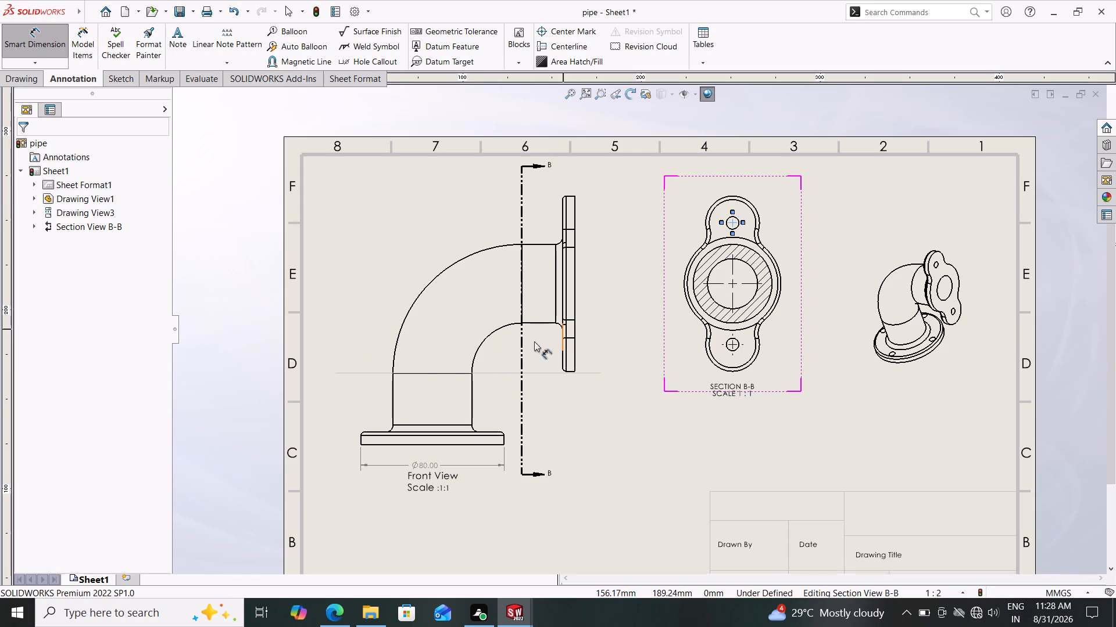
Add a two-line note in size 16 text below the isometric view reading "Isometric View" and "Scale !:1".
scroll(665, 366, down, 1)
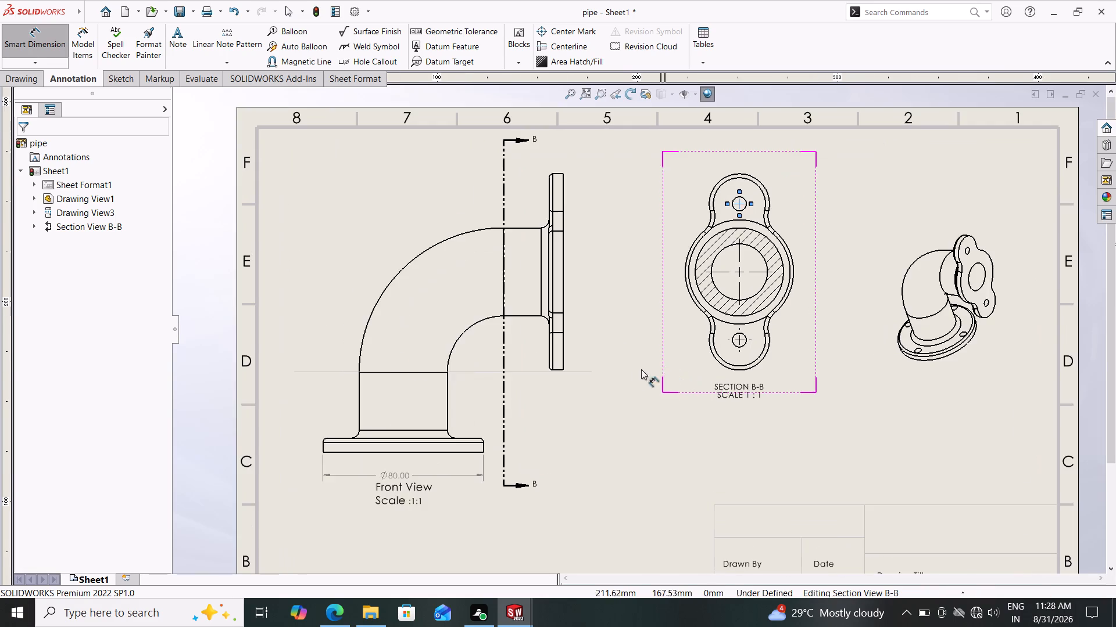
scroll(623, 372, up, 1)
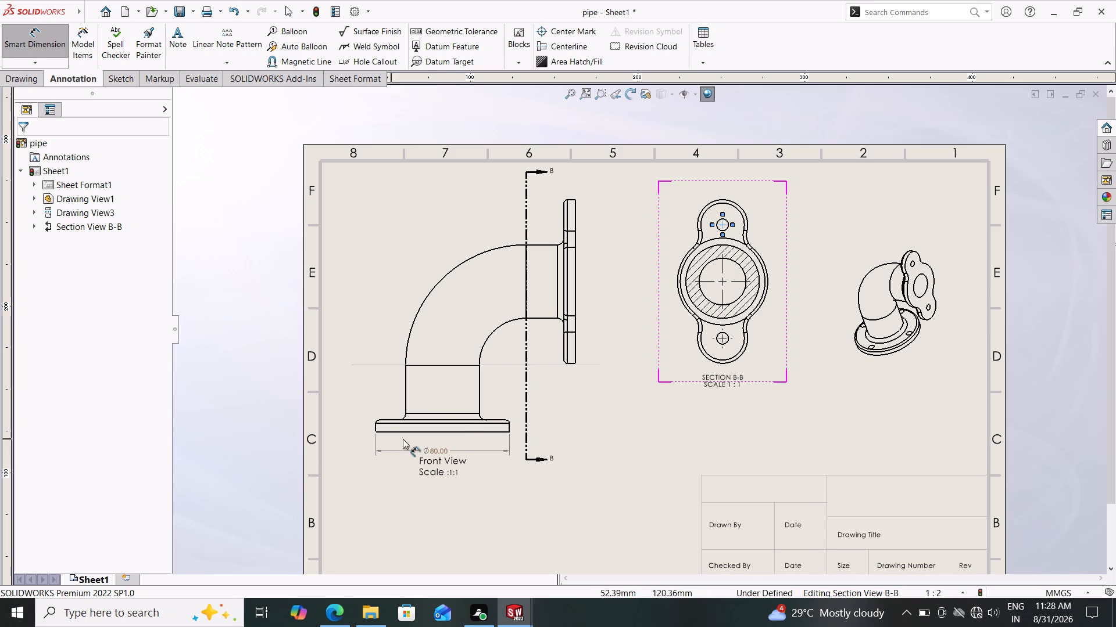
scroll(599, 415, down, 1)
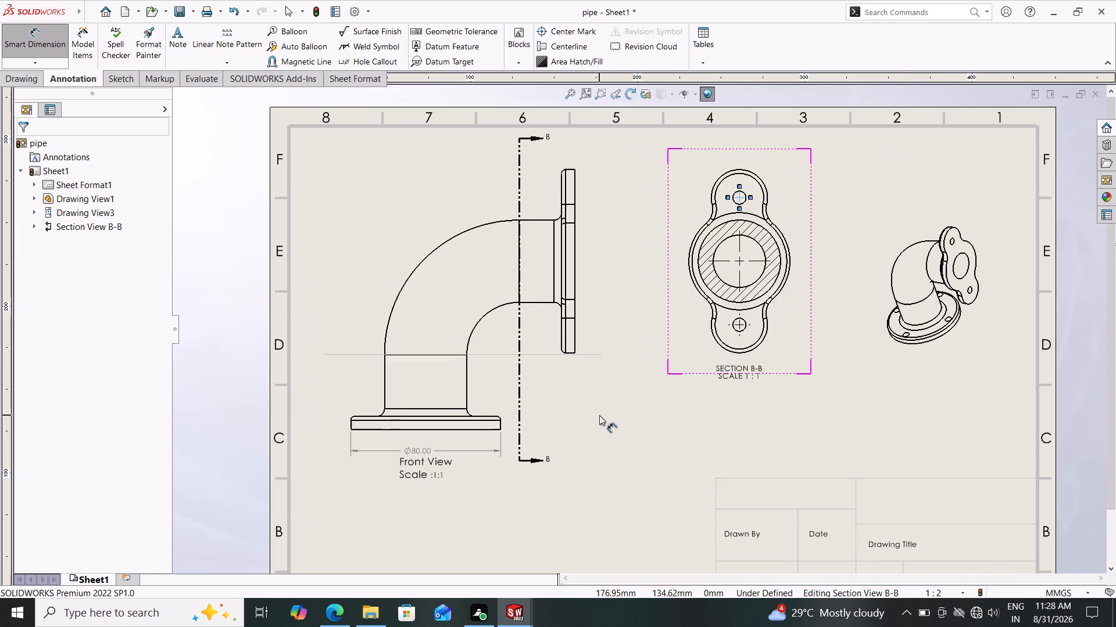
scroll(599, 415, up, 2)
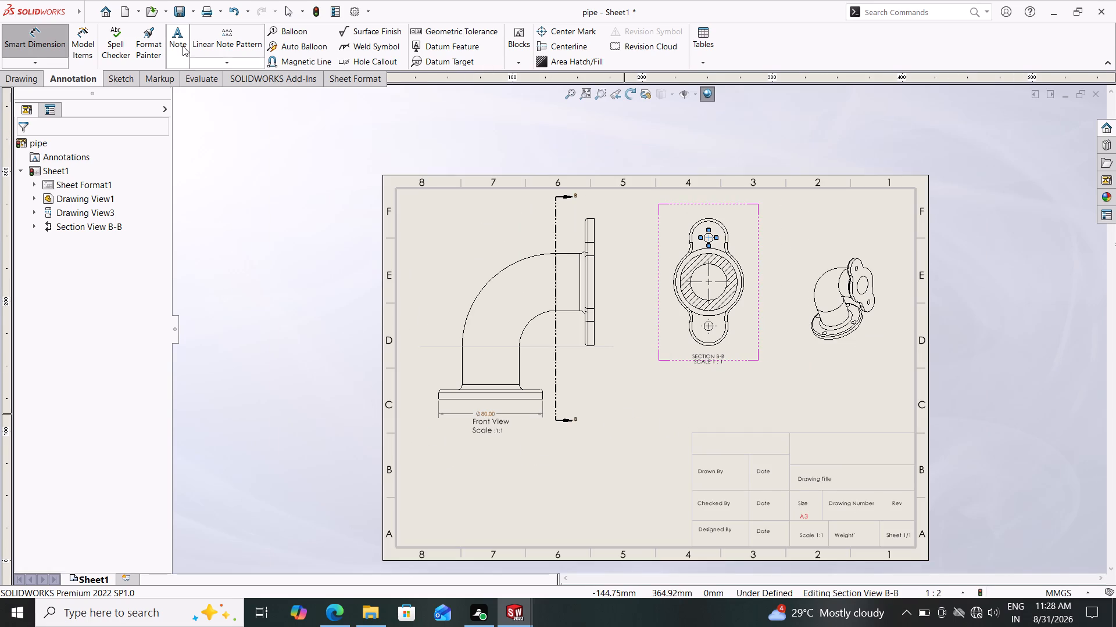
click(183, 46)
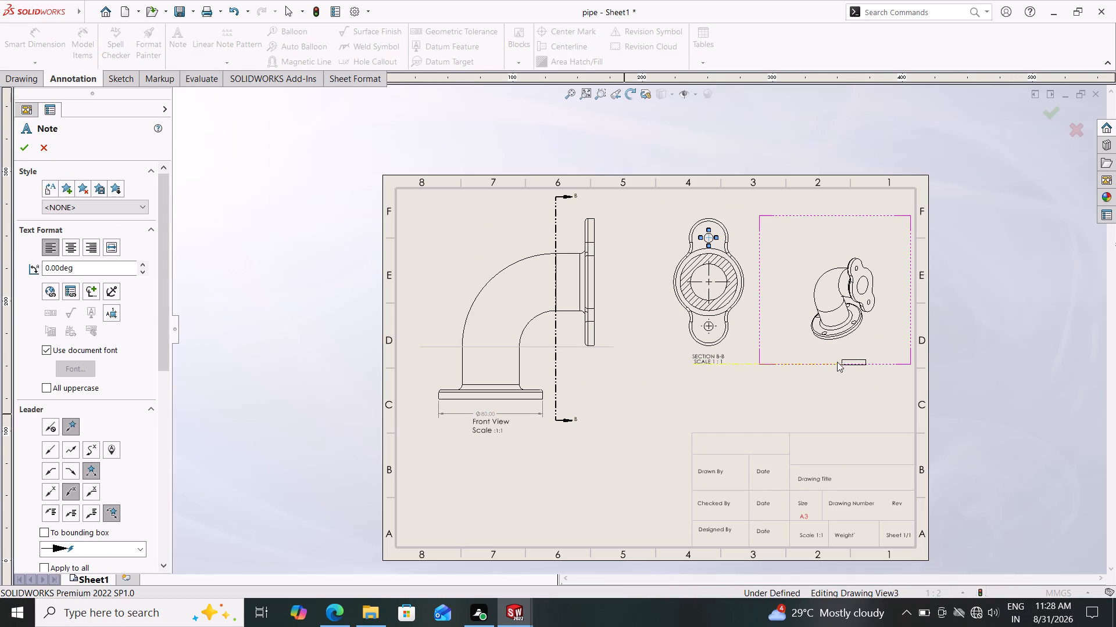
click(826, 362)
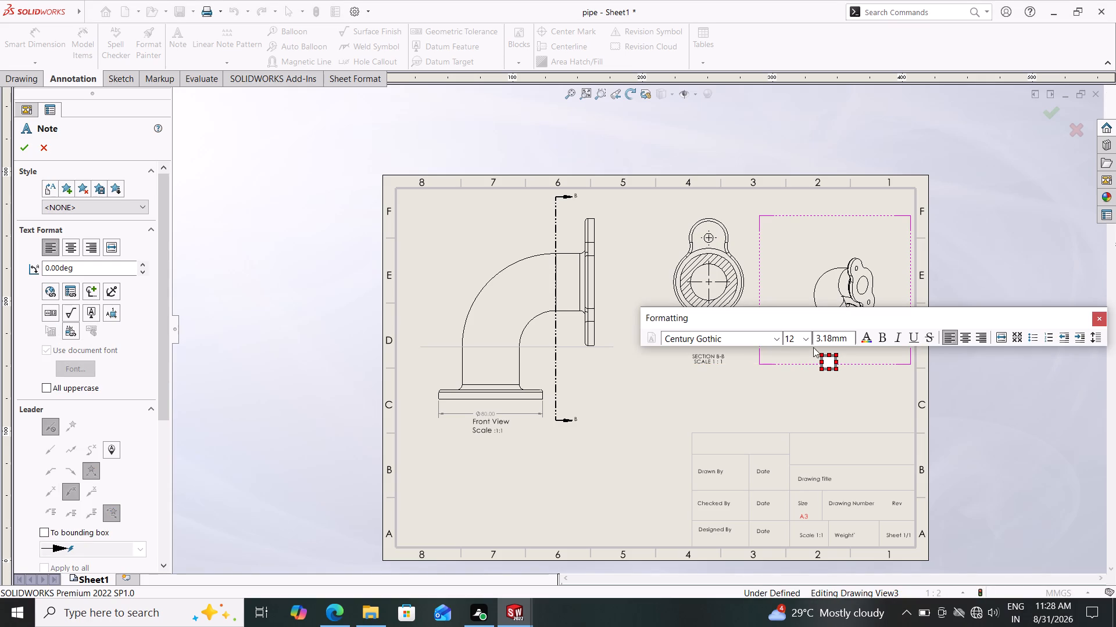
click(807, 339)
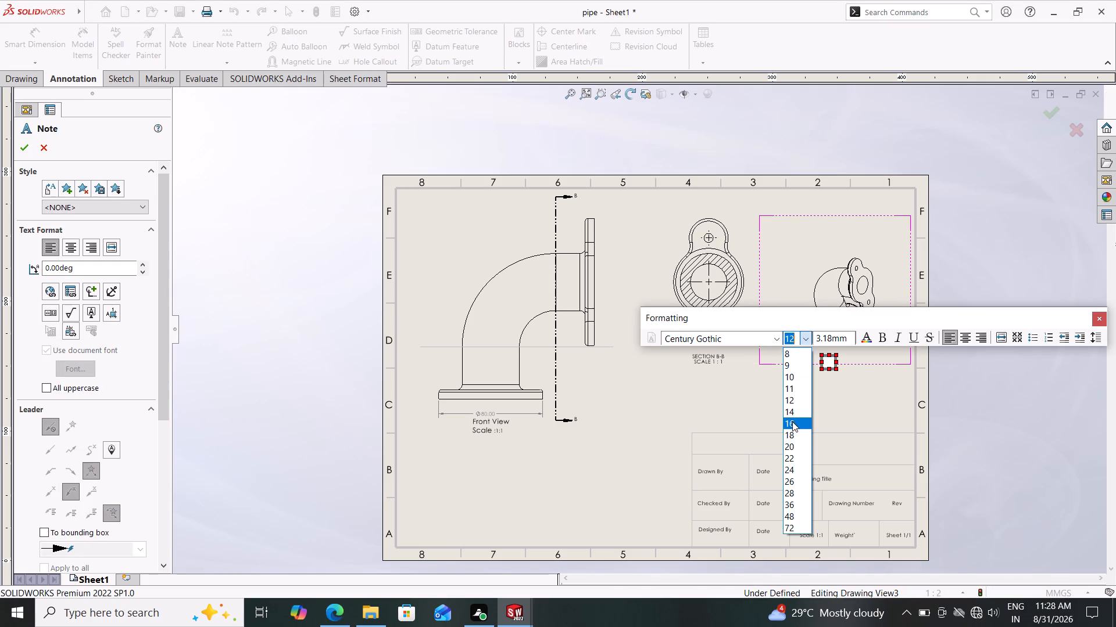
click(792, 421)
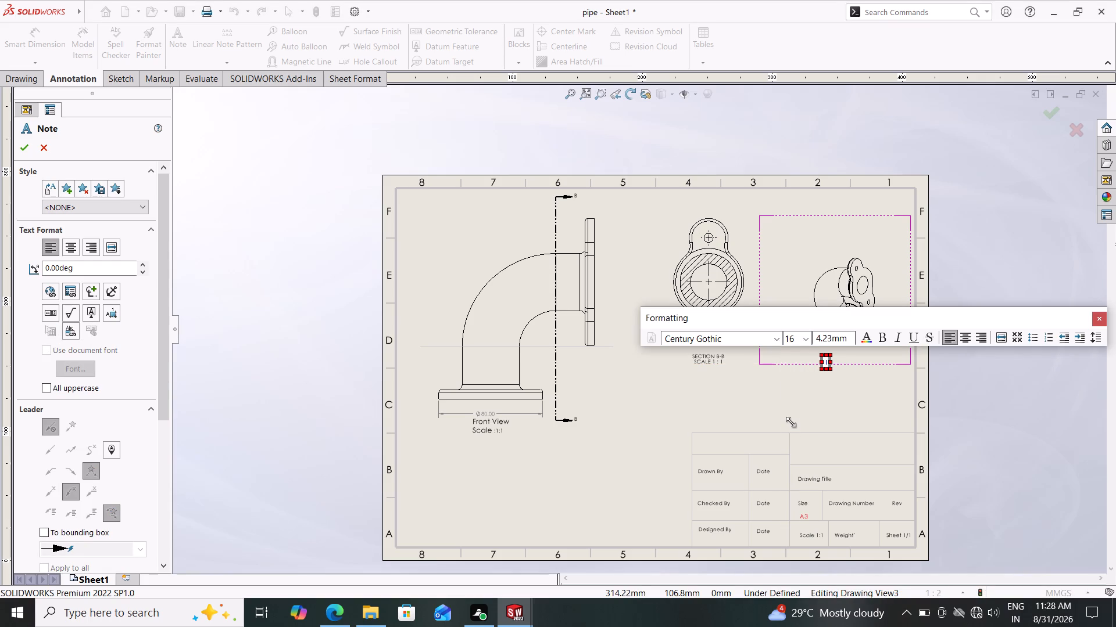
key(shift+i)
key(s)
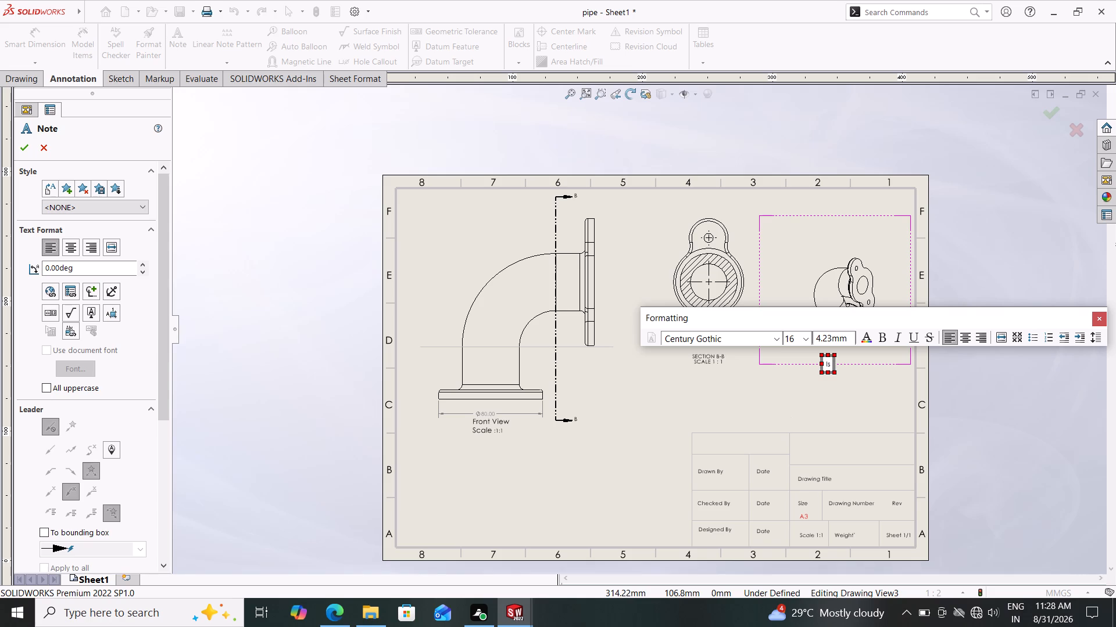
key(o)
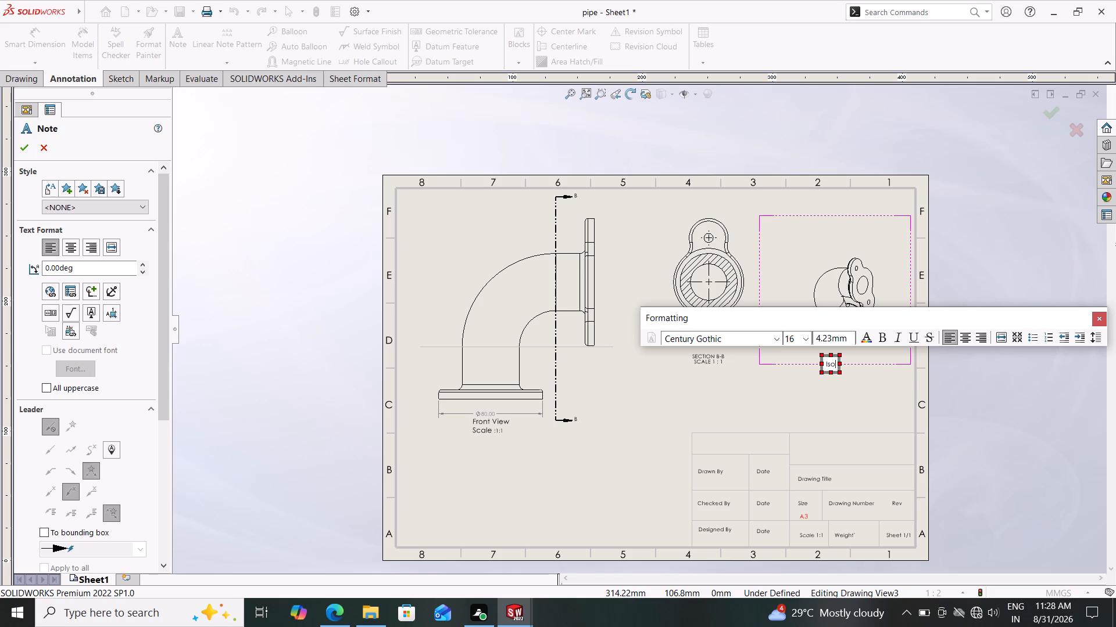
text(metr)
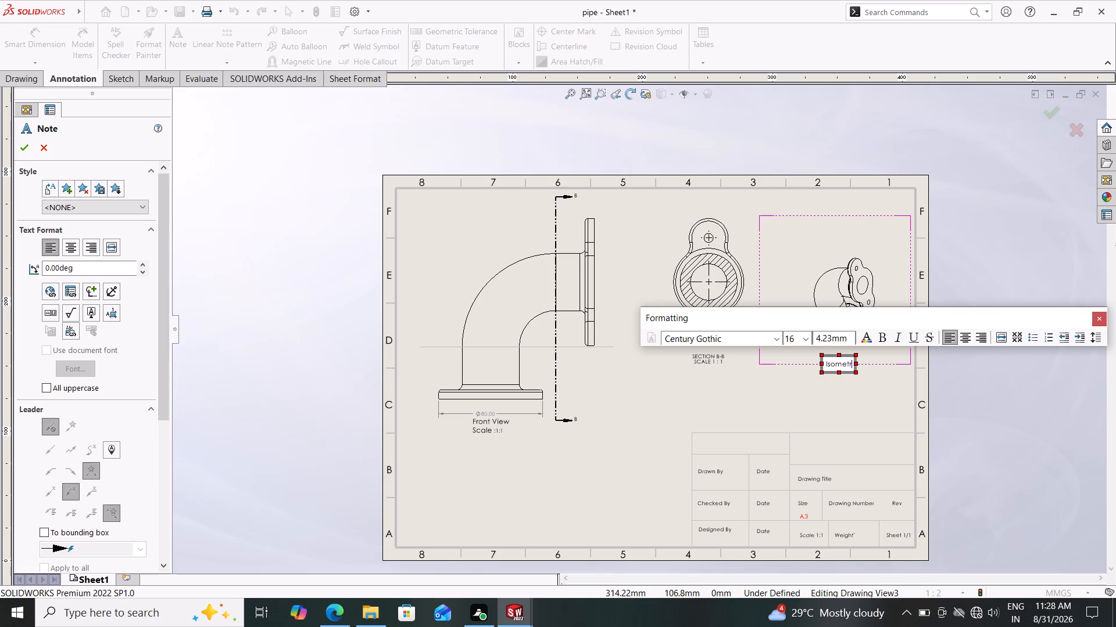
text(ic)
key(space)
key(shift+v)
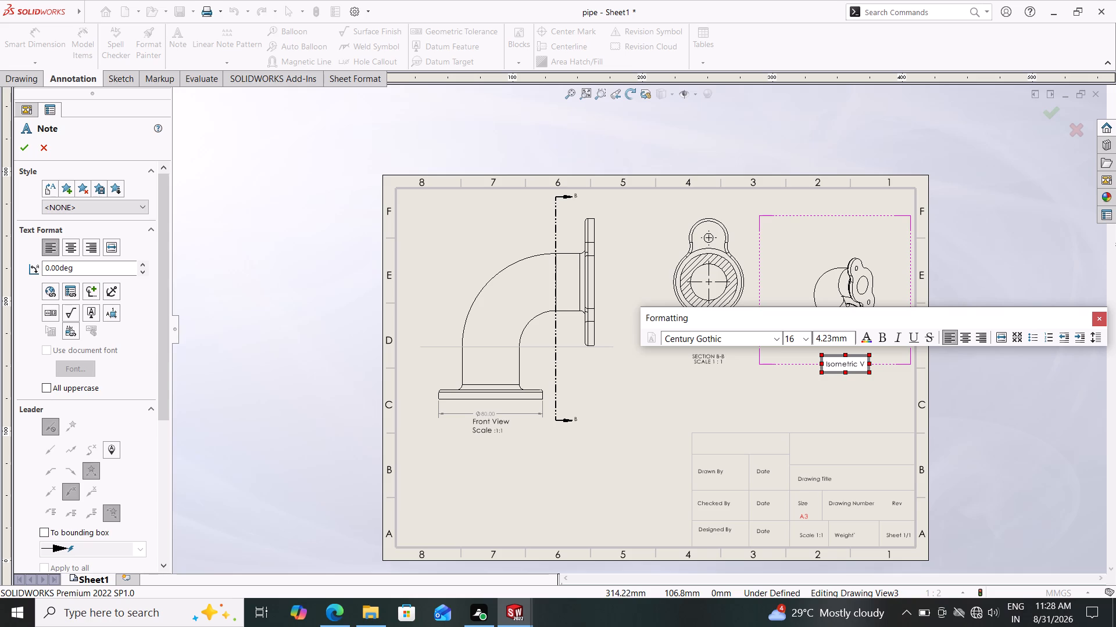
text(ie)
key(w)
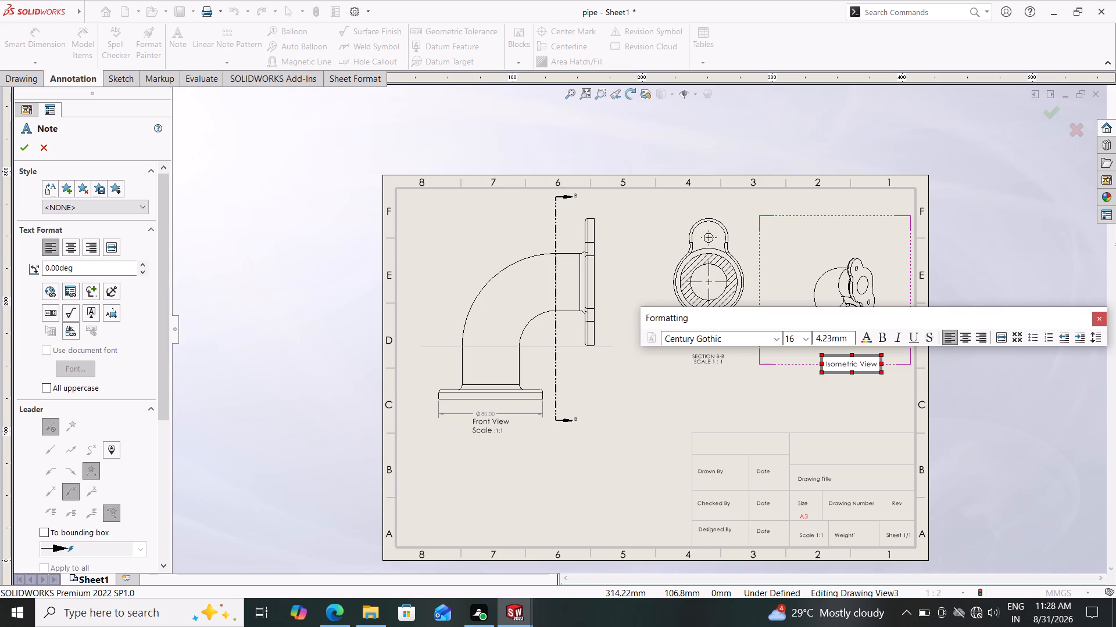
key(Return)
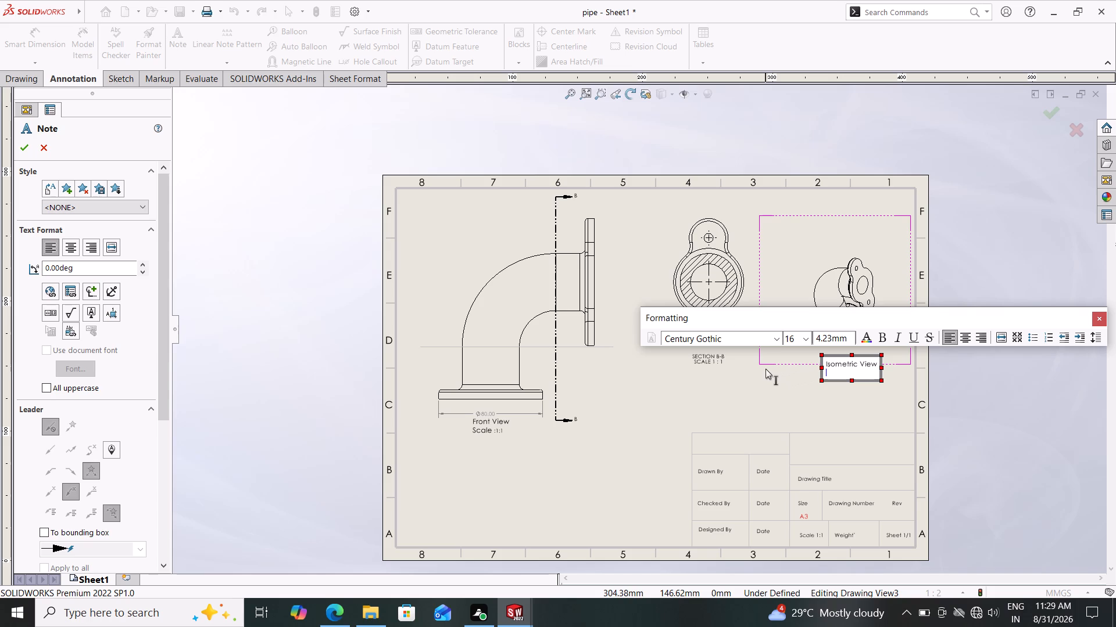
key(shift+s)
key(c)
key(a)
text(le)
key(space)
key(shift+exclam)
key(shift+colon)
key(1)
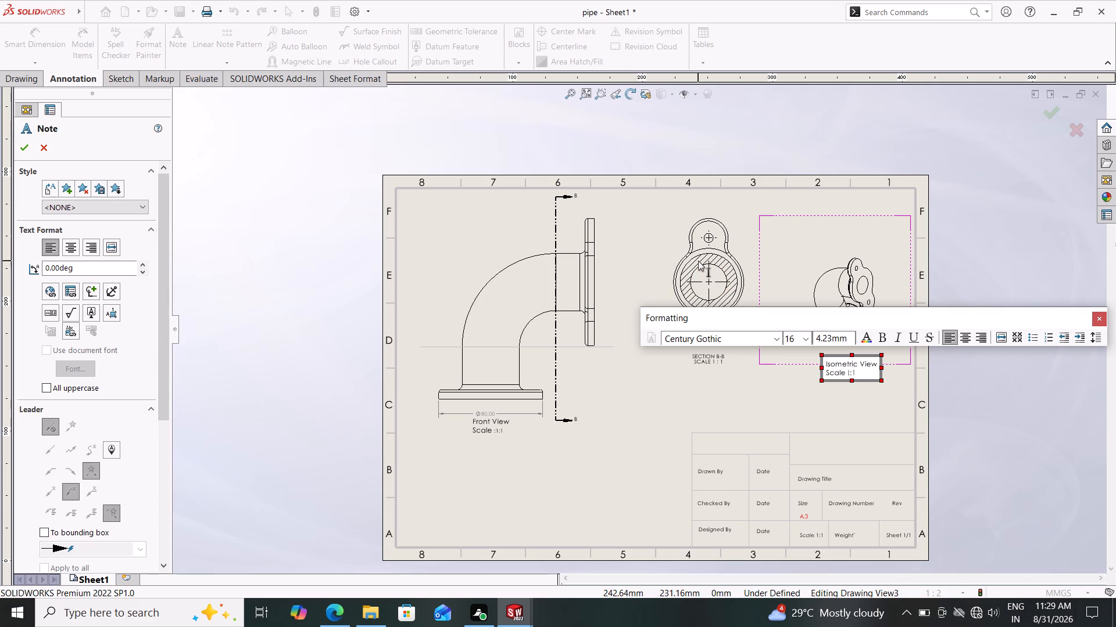
key(Escape)
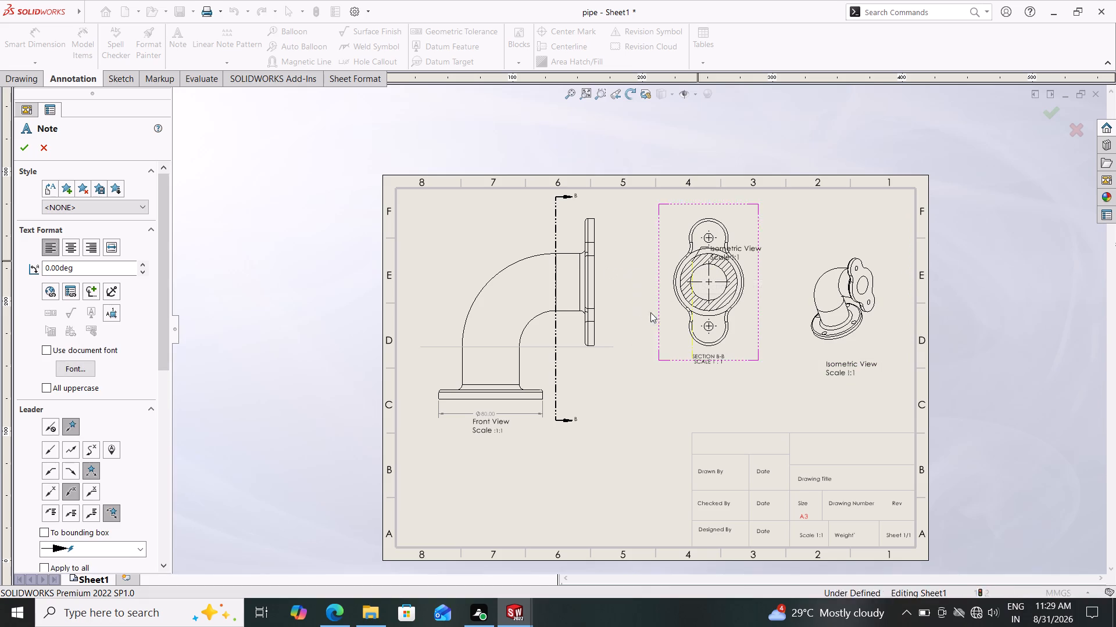
key(Escape)
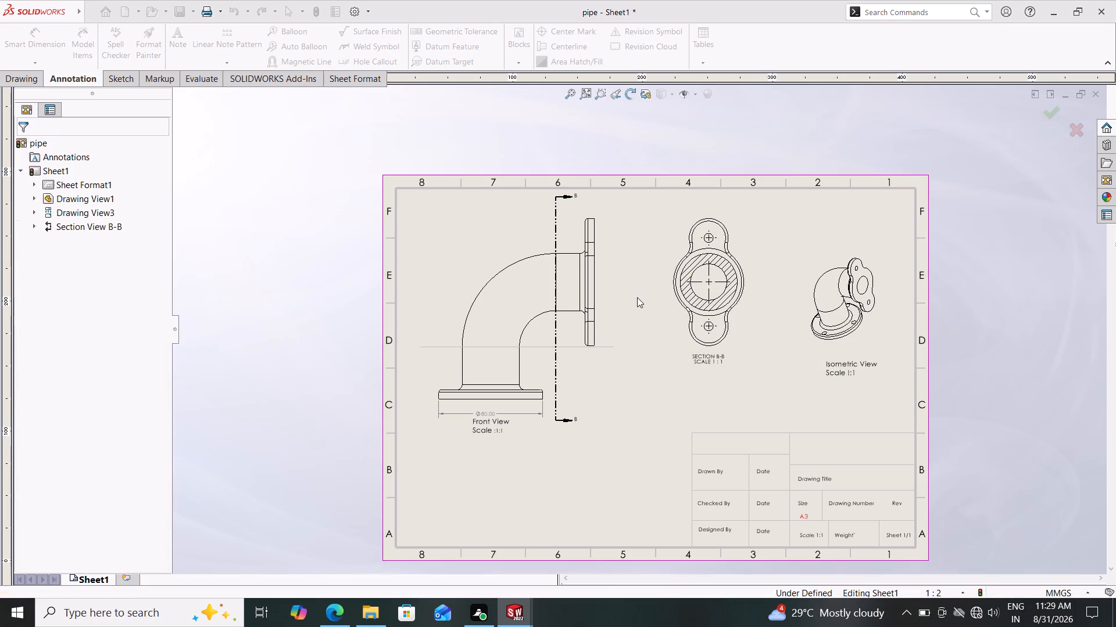
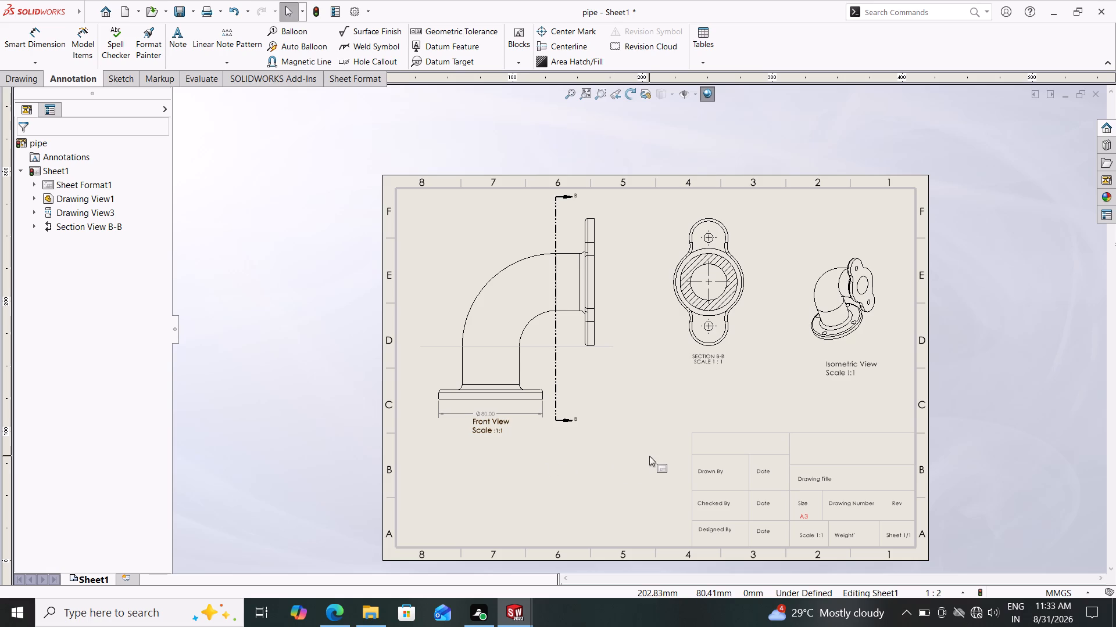
Dimension the outer arc radius of the upper lug in section view B-B, placing the dimension just above and beside the lug.
click(12, 79)
click(73, 78)
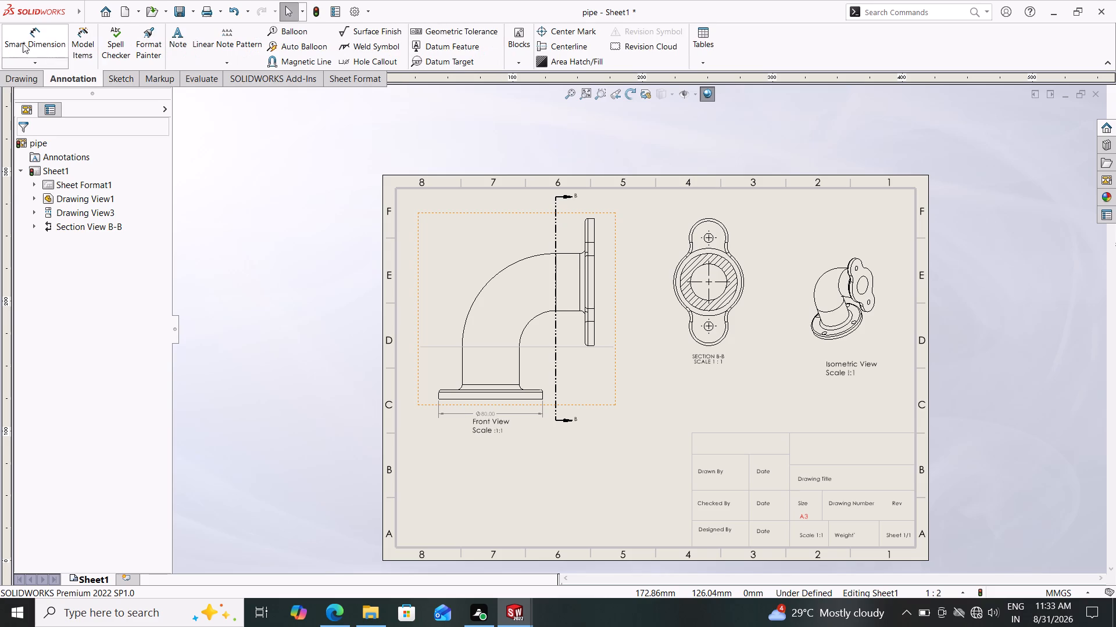
drag(27, 40, 33, 46)
scroll(754, 258, down, 1)
scroll(754, 258, up, 1)
scroll(754, 257, down, 1)
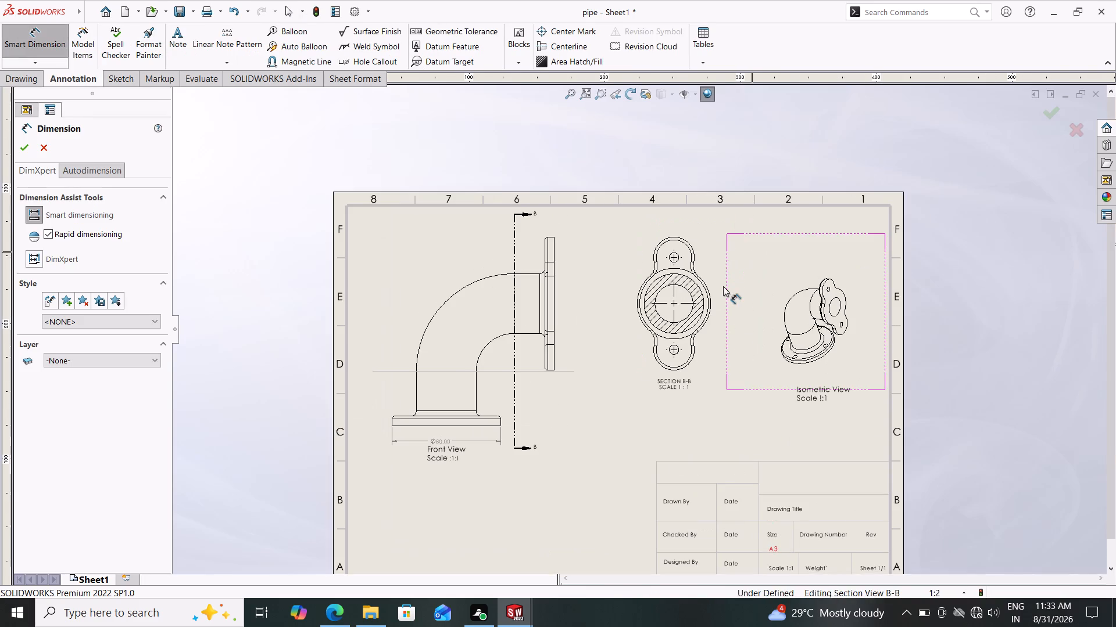
scroll(723, 286, up, 3)
scroll(664, 308, down, 9)
scroll(666, 285, up, 1)
scroll(666, 285, down, 3)
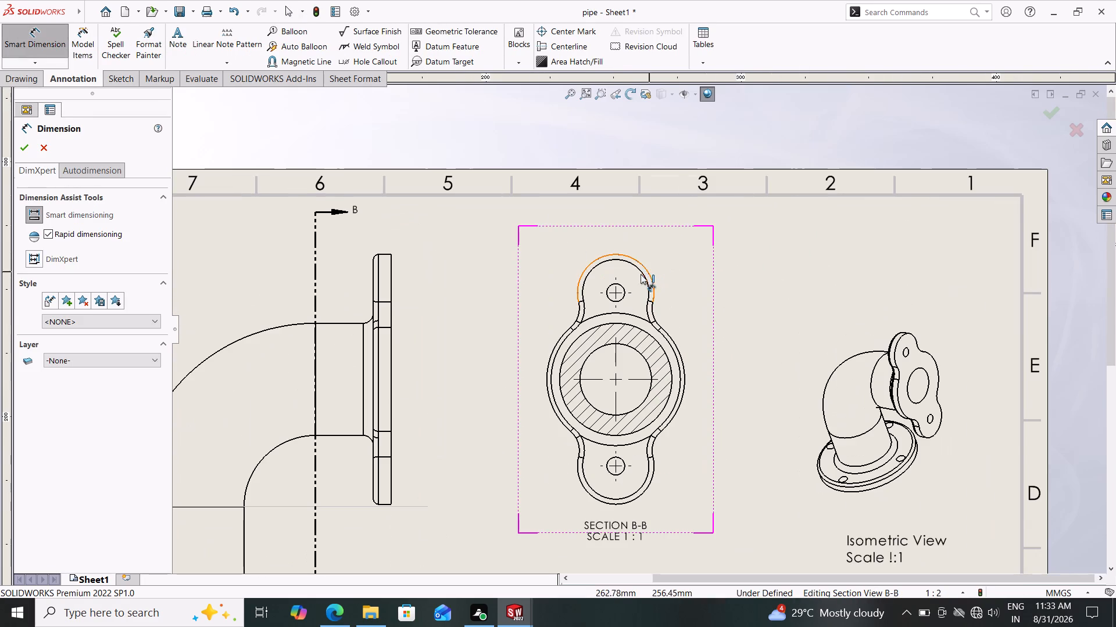
click(643, 272)
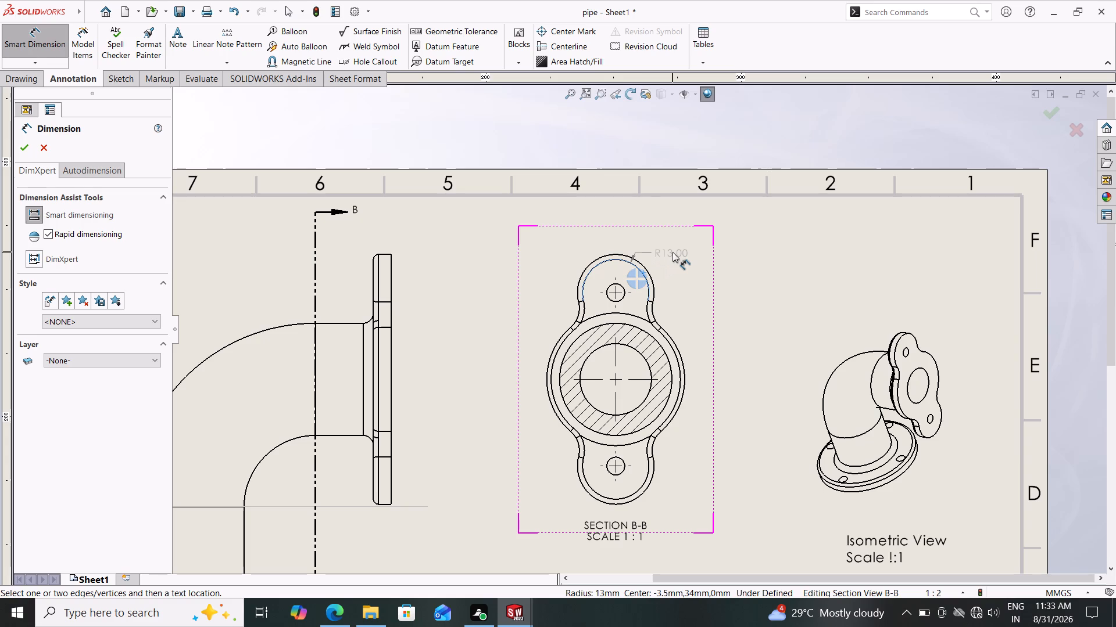
key(Escape)
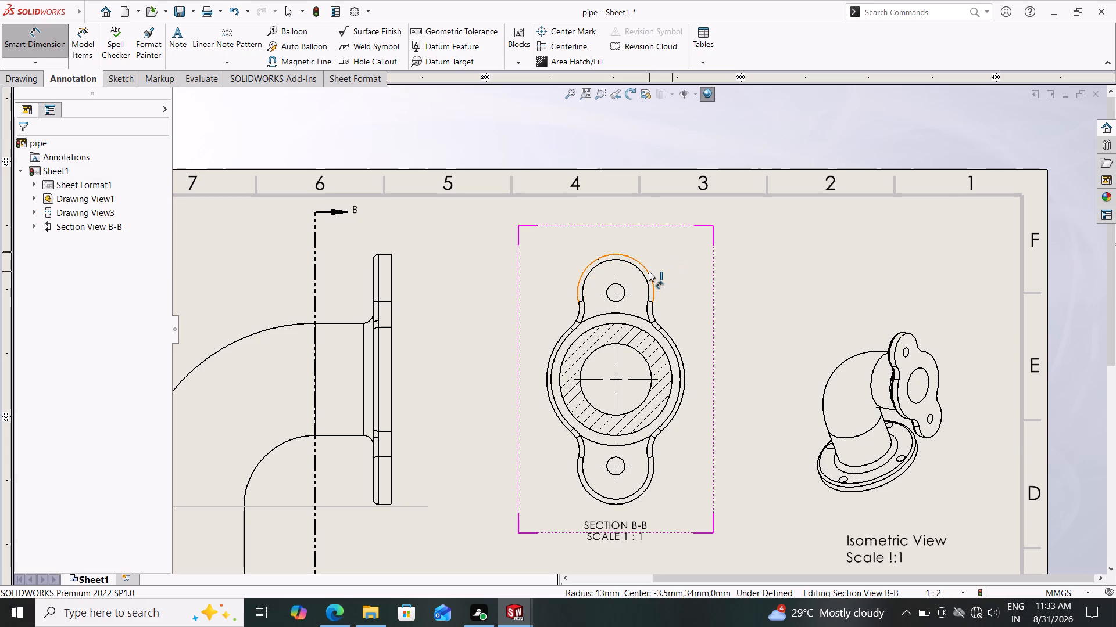
click(649, 271)
click(667, 253)
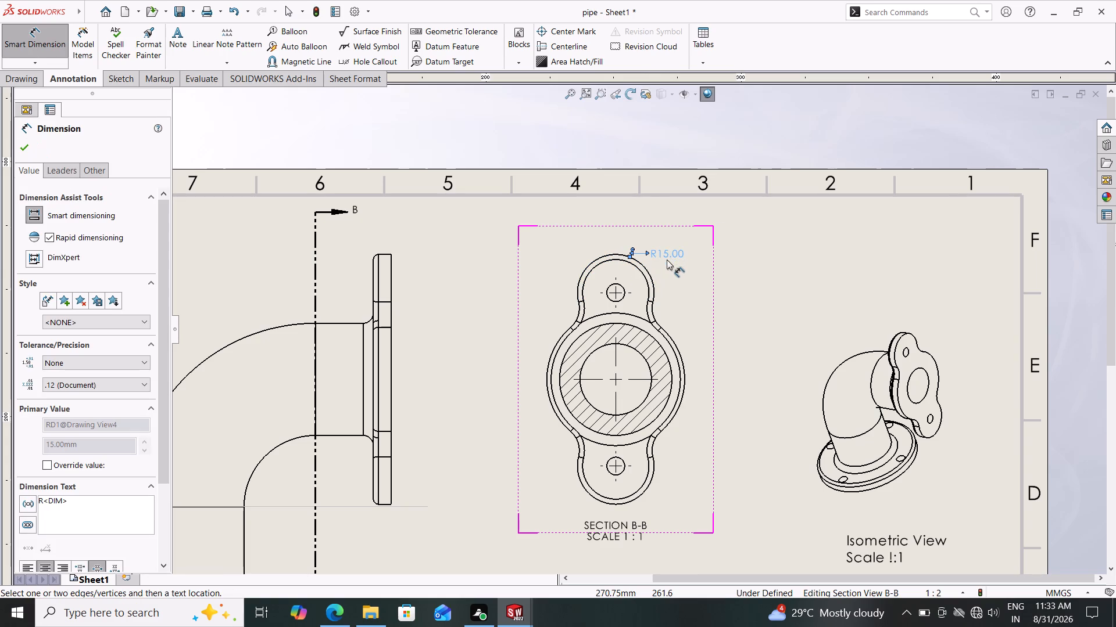
Dimension the outer arc radius of the central round body in section view B-B, placing the dimension just outside the arc.
scroll(694, 354, up, 1)
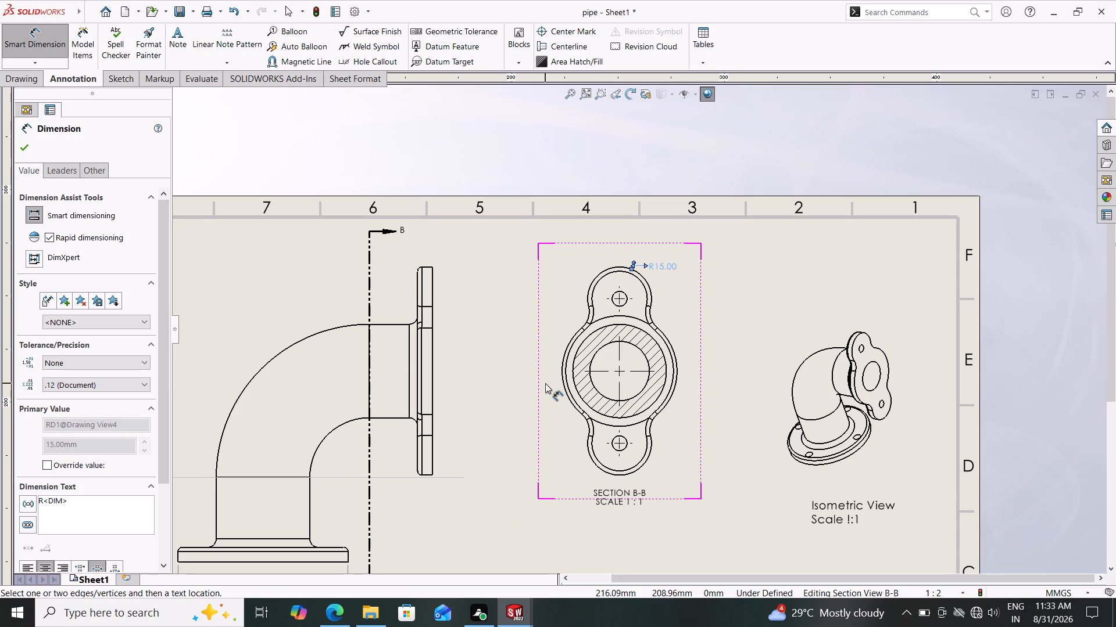
click(675, 354)
click(691, 354)
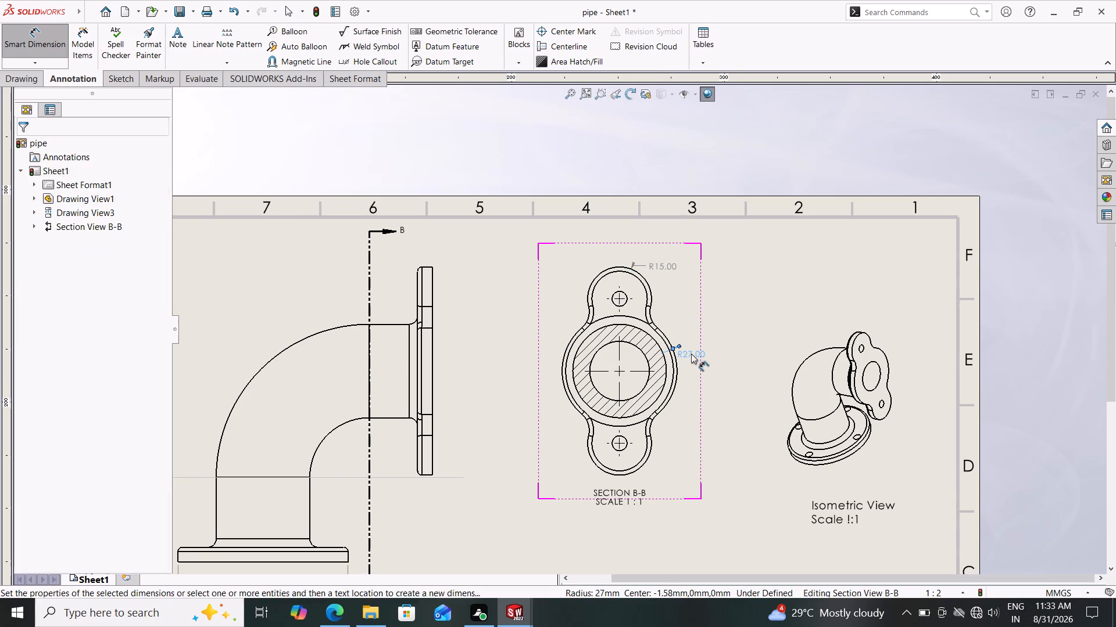
Dimension the lower bolt hole's diameter in section view B-B, placing the dimension outside the lower lug.
click(624, 446)
click(689, 463)
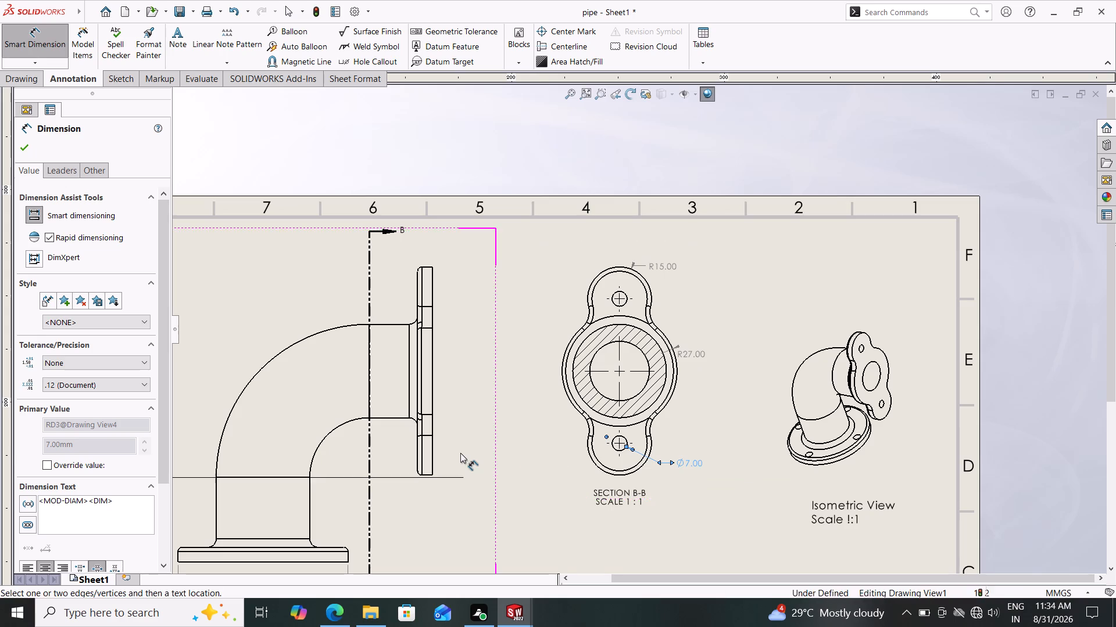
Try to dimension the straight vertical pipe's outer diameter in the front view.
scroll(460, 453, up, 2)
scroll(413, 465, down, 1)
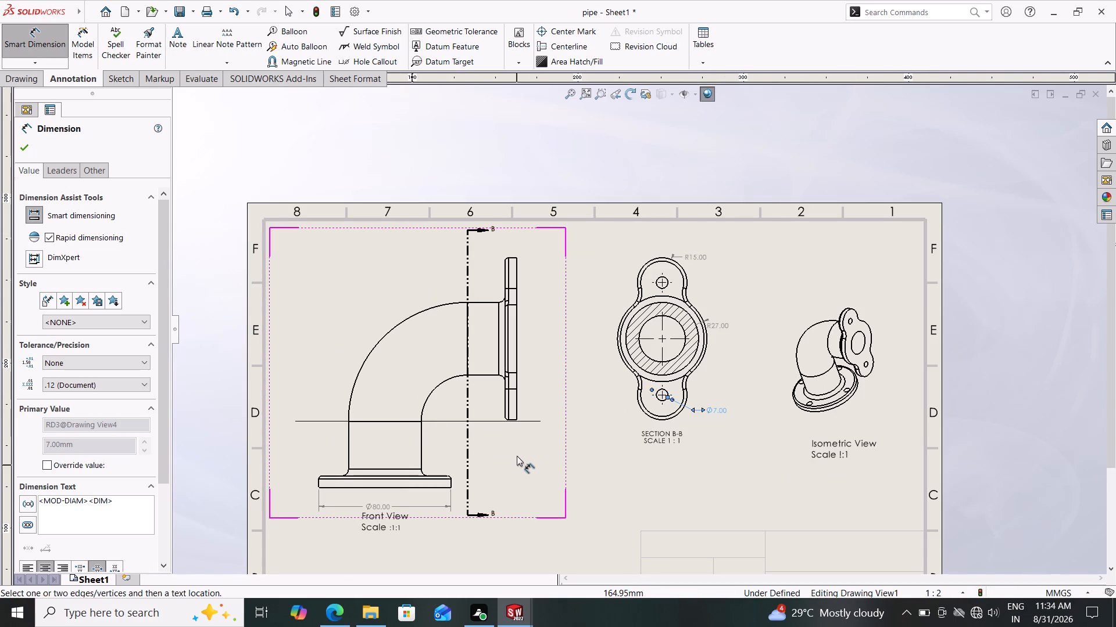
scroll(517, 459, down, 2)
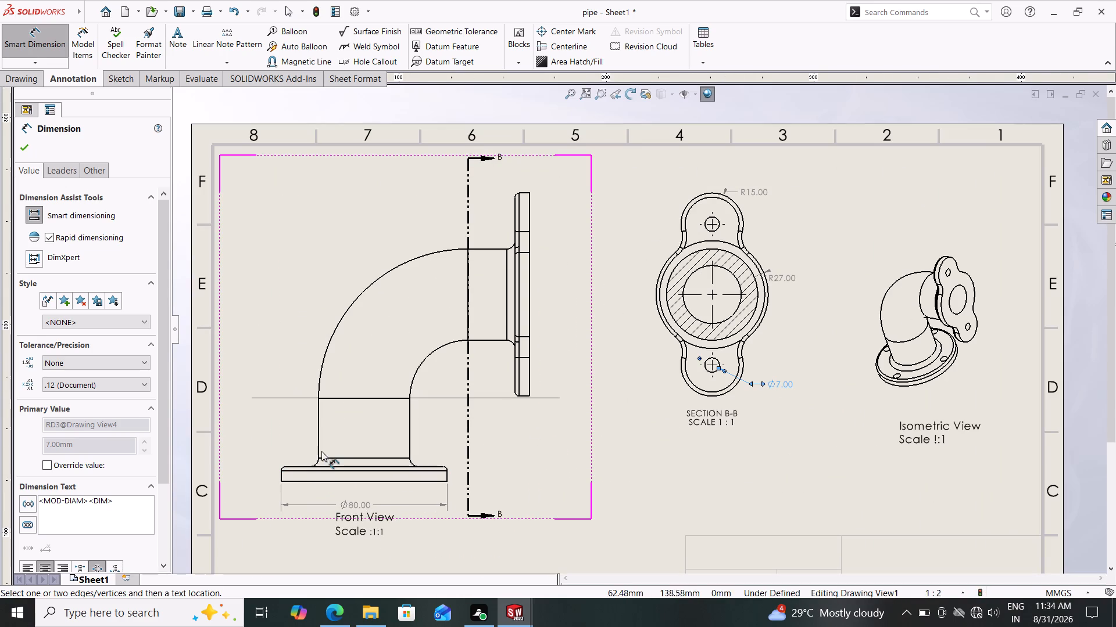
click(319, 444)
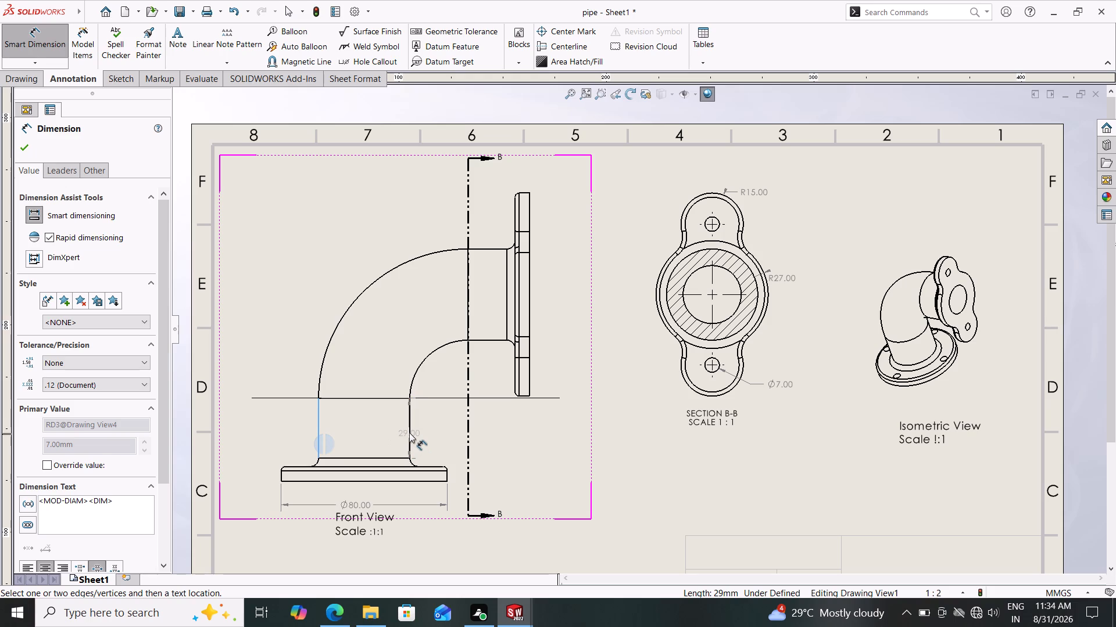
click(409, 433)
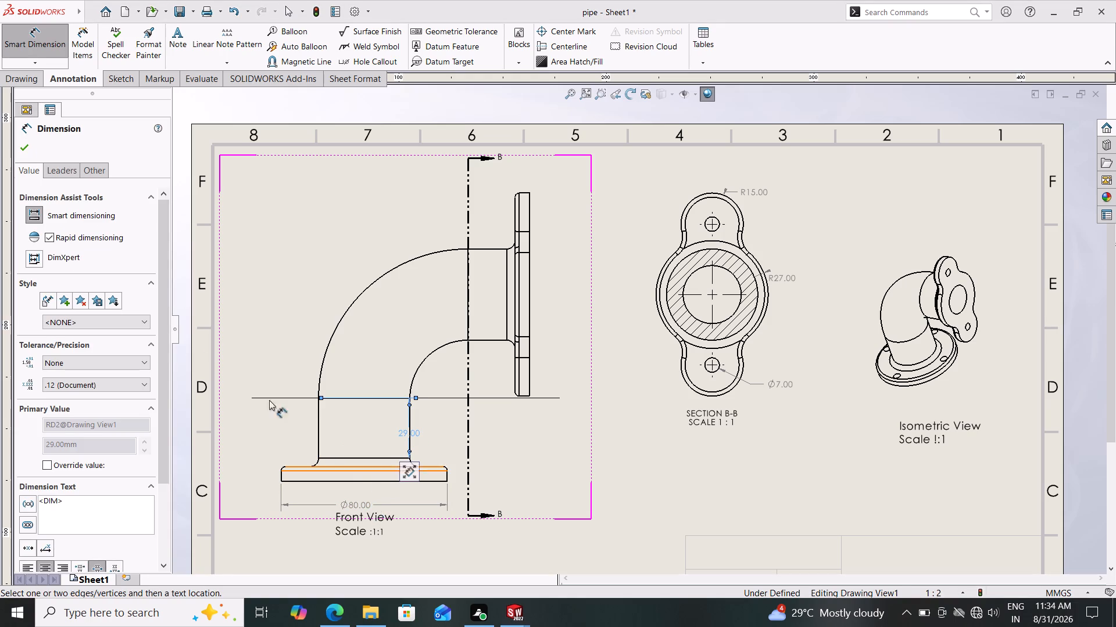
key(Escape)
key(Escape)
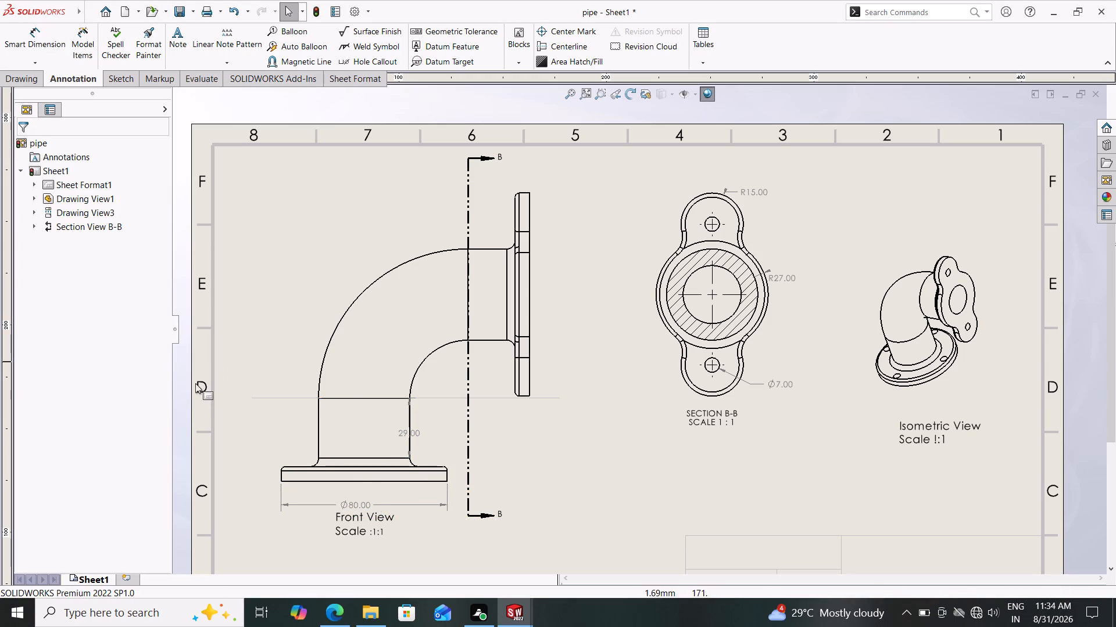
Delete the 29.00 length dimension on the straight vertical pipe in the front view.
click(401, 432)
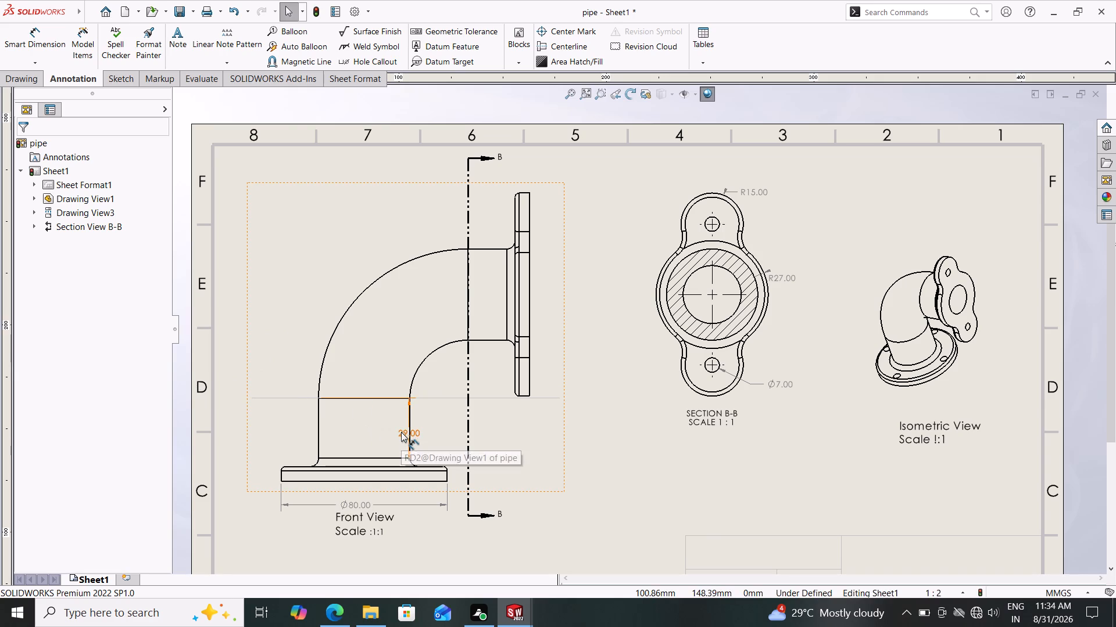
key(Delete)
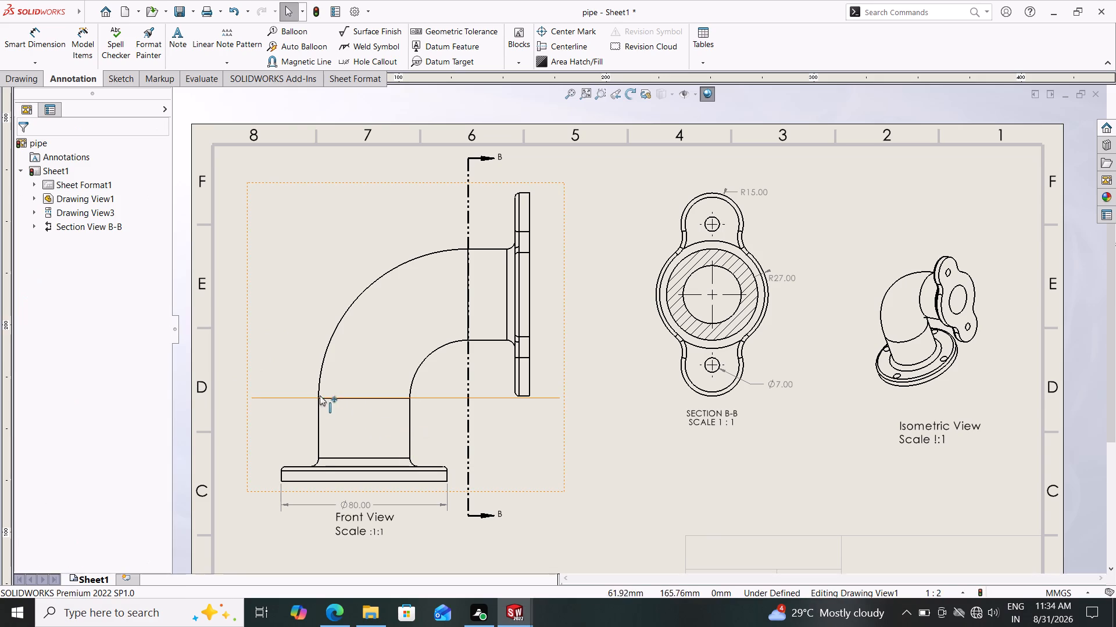
Dimension the straight vertical pipe's outer diameter in the front view, placing it between the bottom flange and the flange diameter dimension.
click(31, 42)
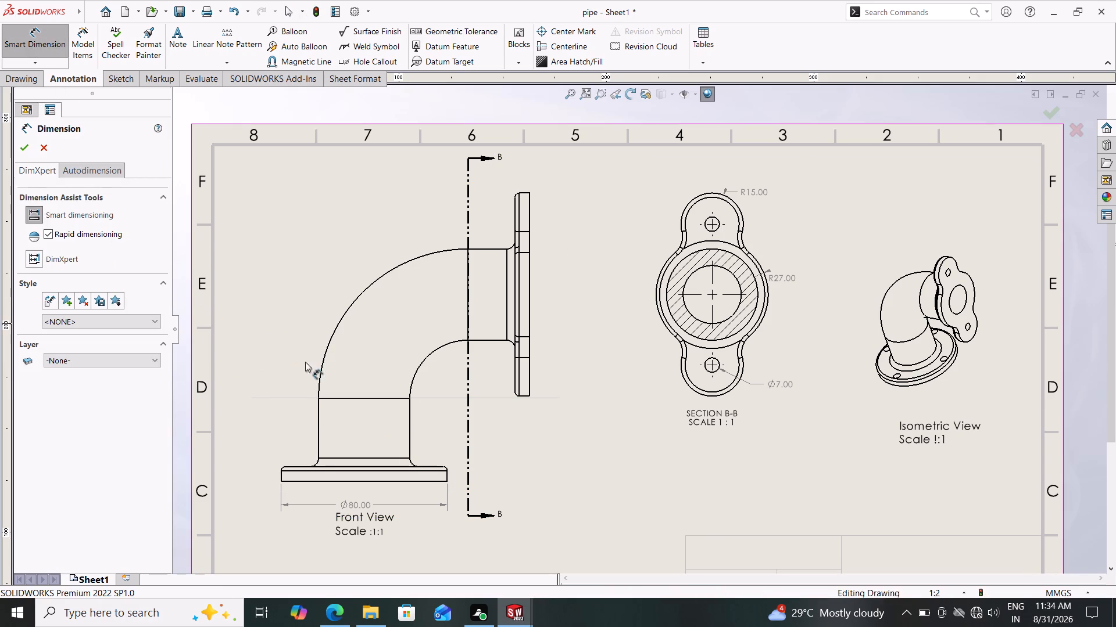
click(319, 426)
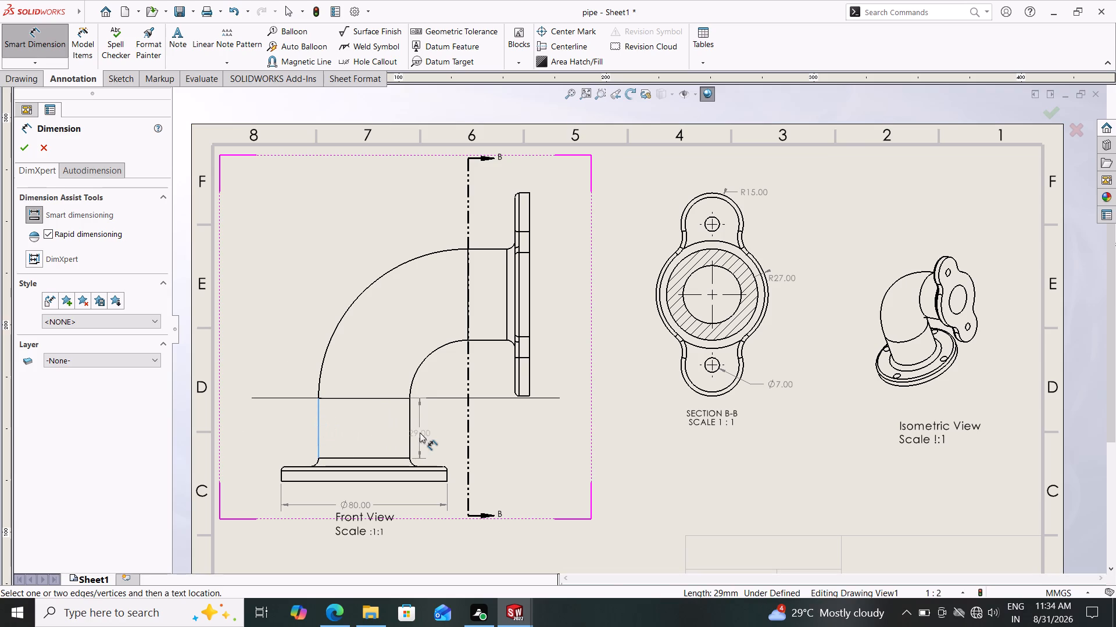
click(411, 433)
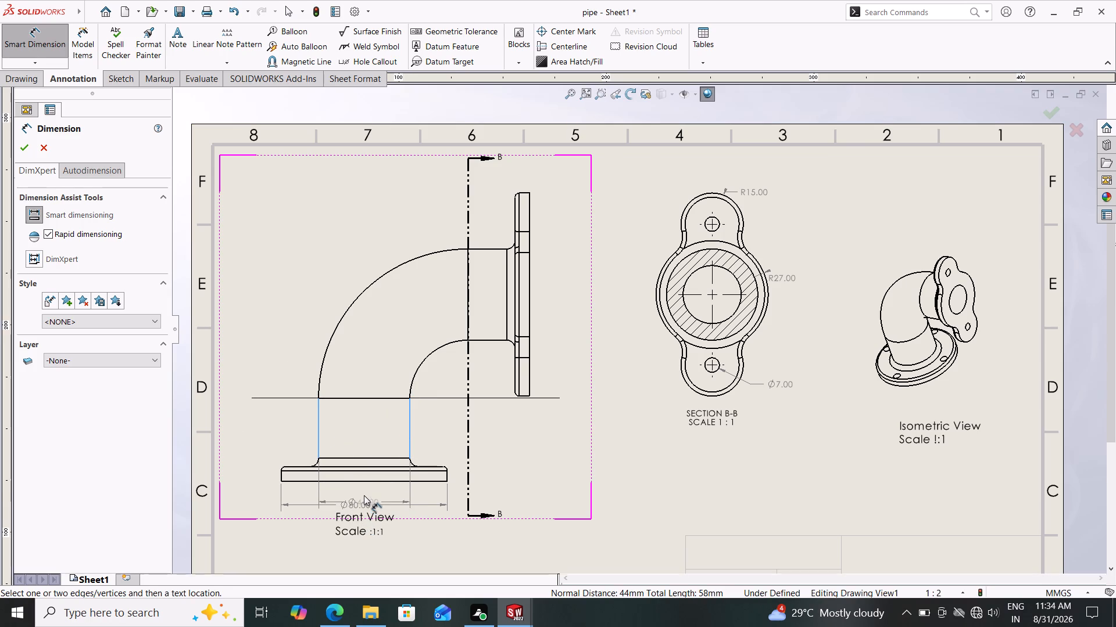
click(364, 491)
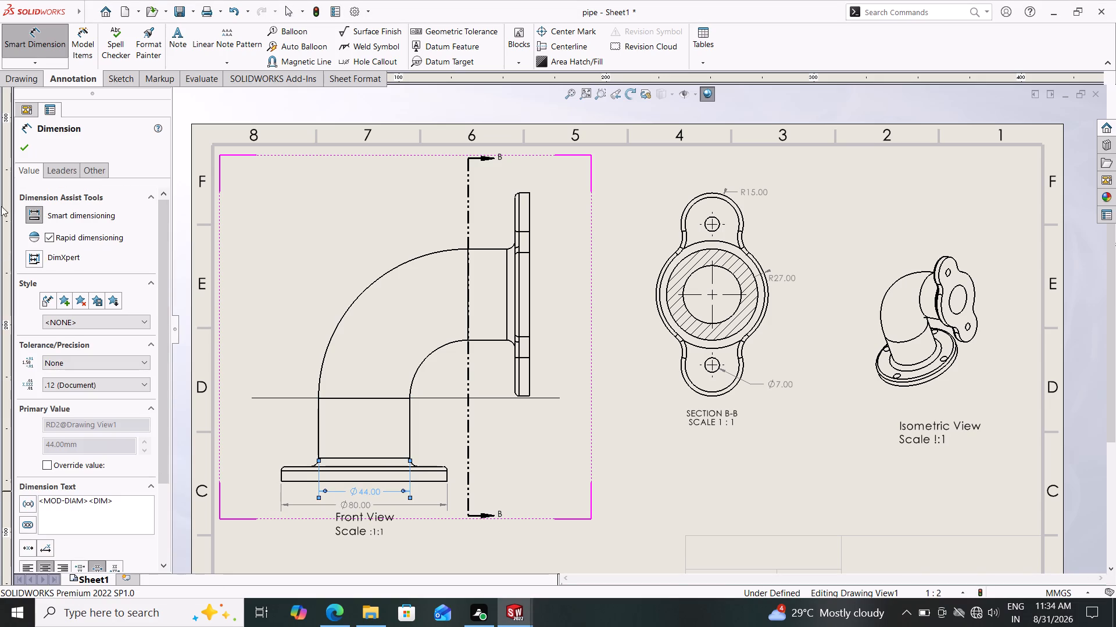
click(22, 145)
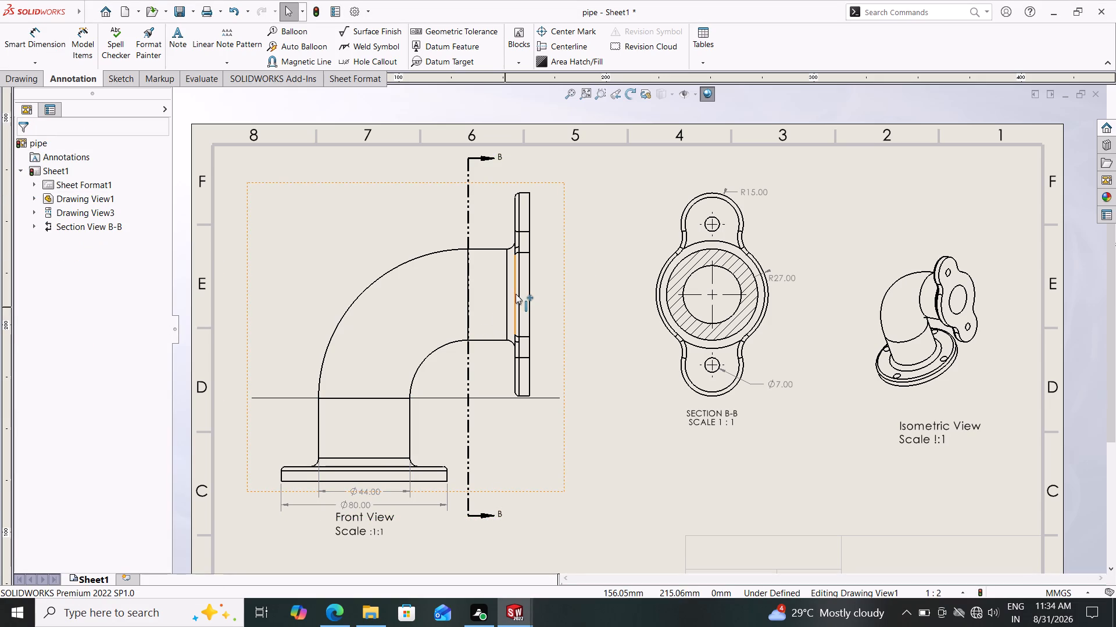
Set the front view's display style to Hidden Lines Visible.
click(541, 283)
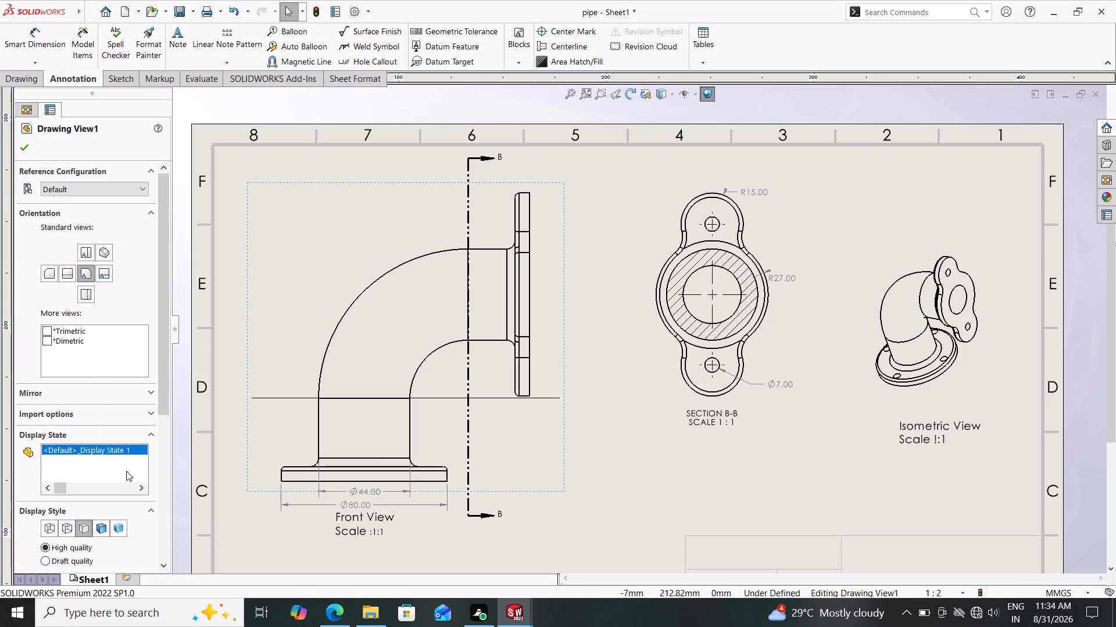
click(100, 525)
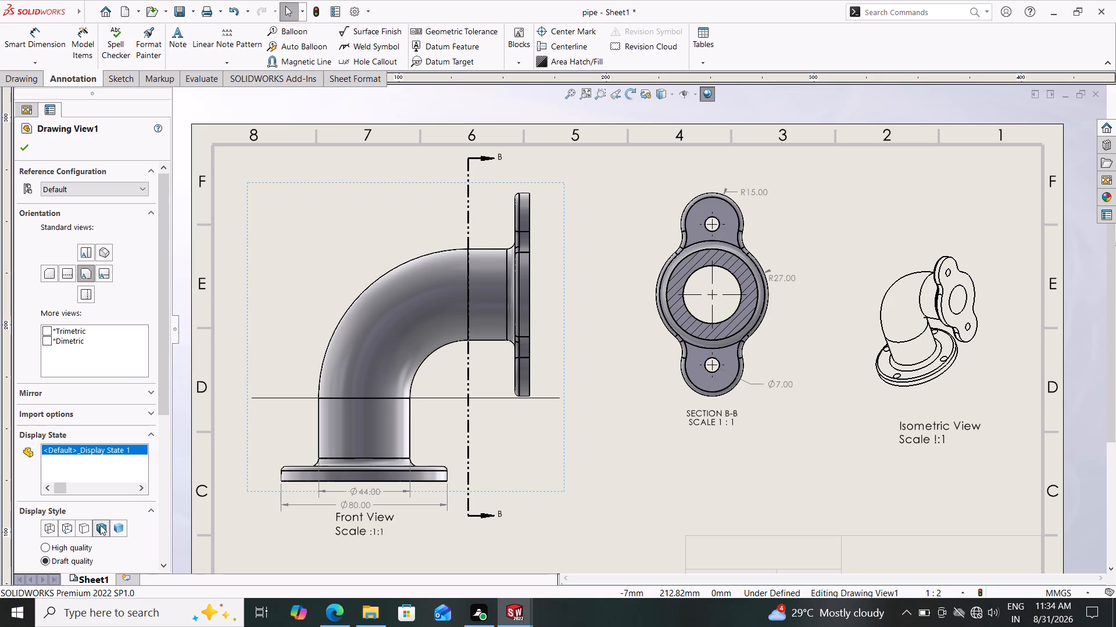
click(100, 525)
click(81, 532)
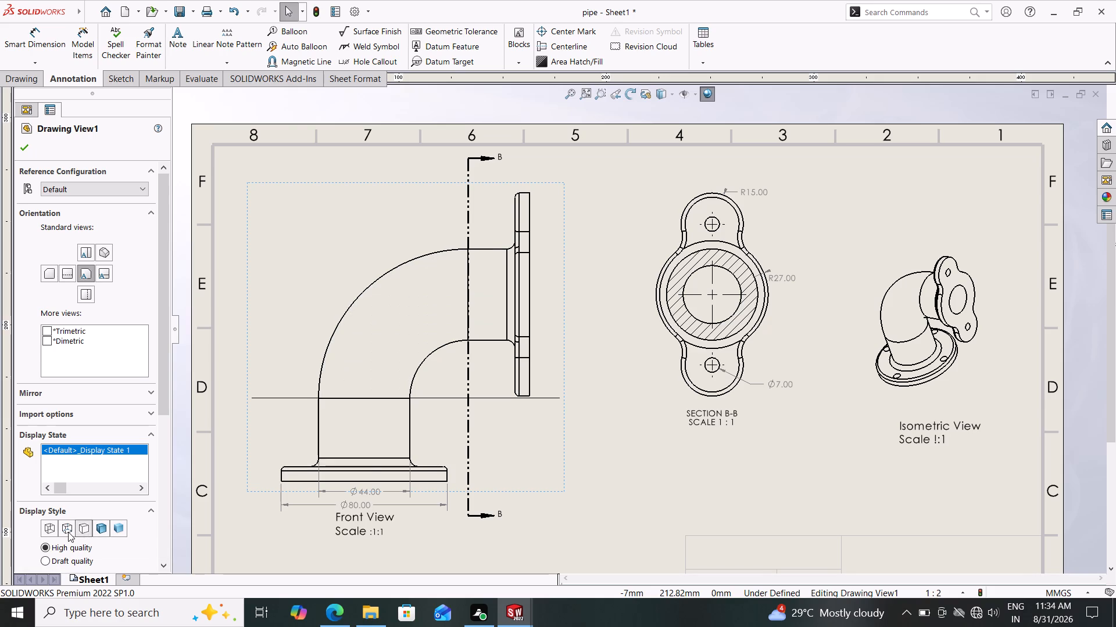
click(67, 532)
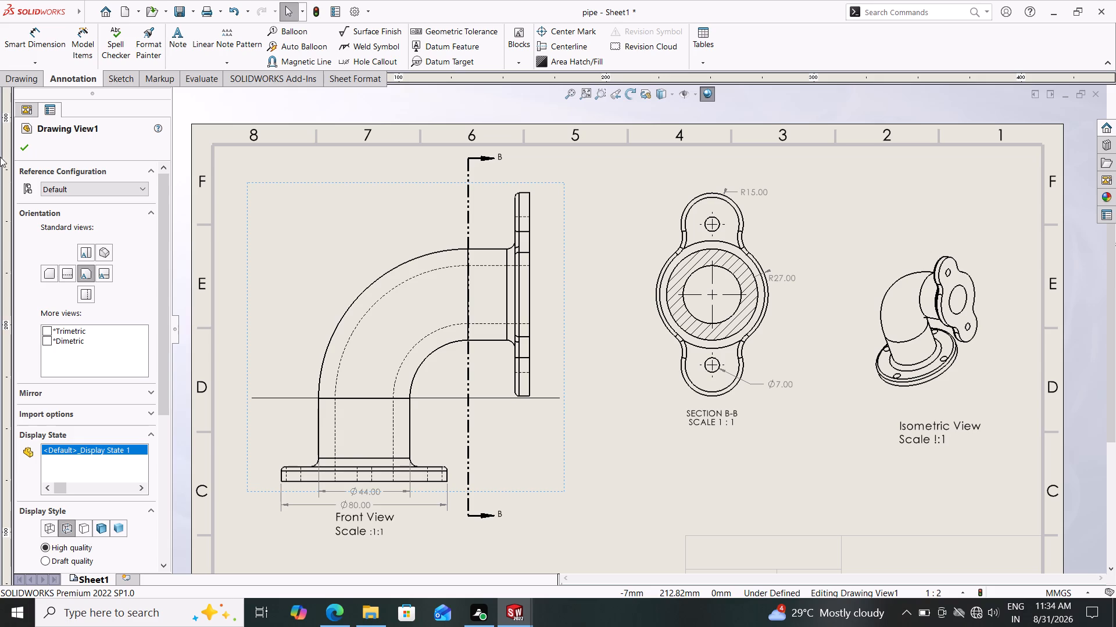
click(24, 144)
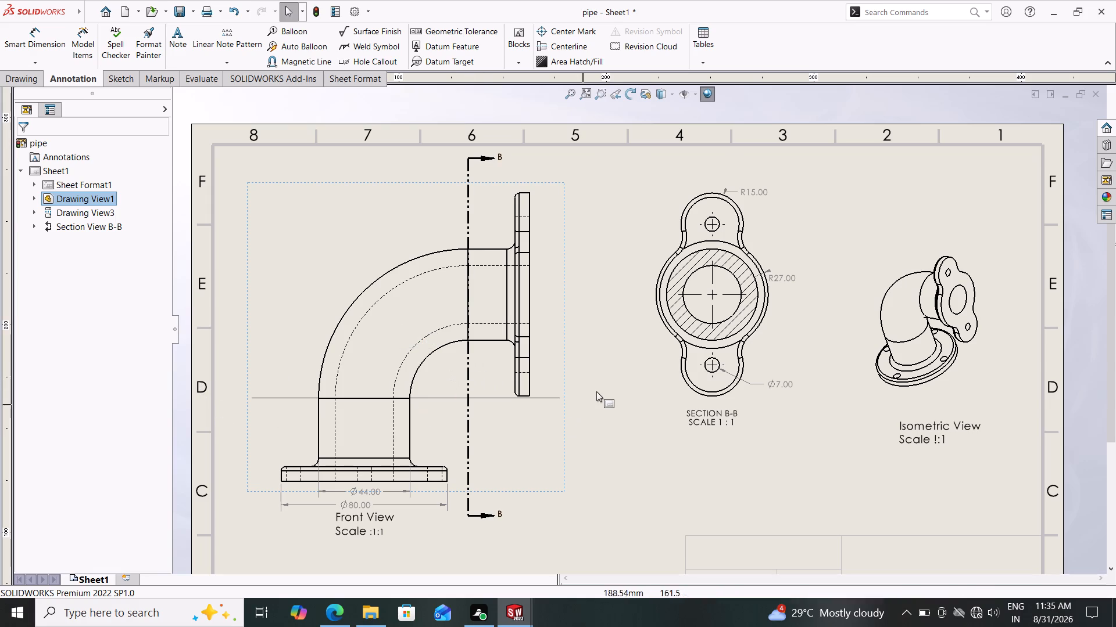
Edit the drawing title note in the title block to read "Drawing Title: Pipe flange".
scroll(597, 391, down, 3)
scroll(576, 394, up, 3)
scroll(527, 408, up, 2)
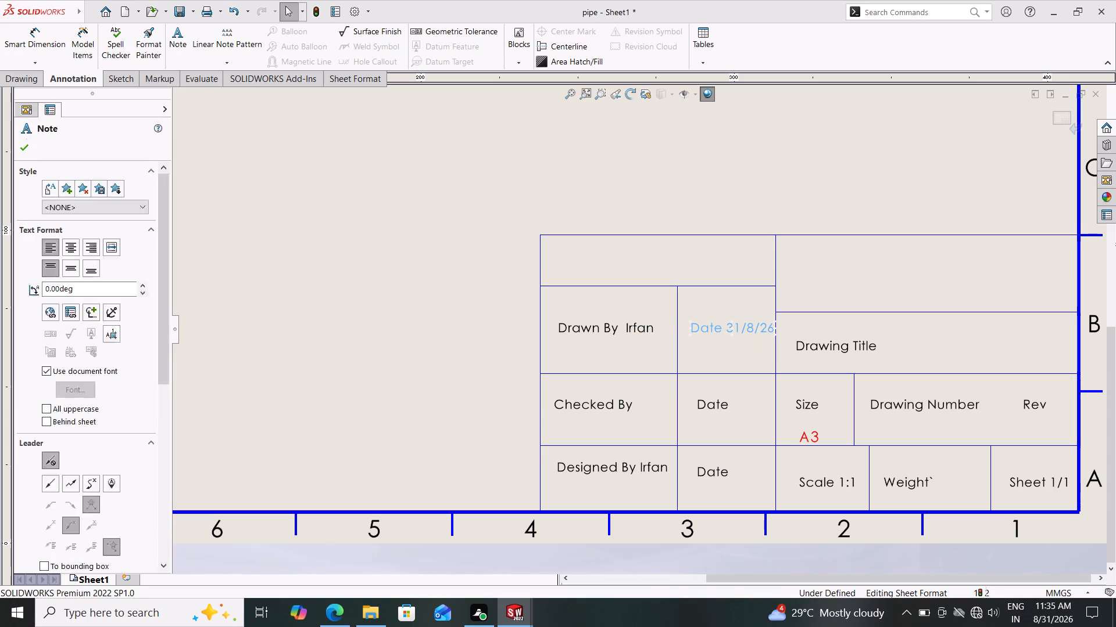
double_click(877, 343)
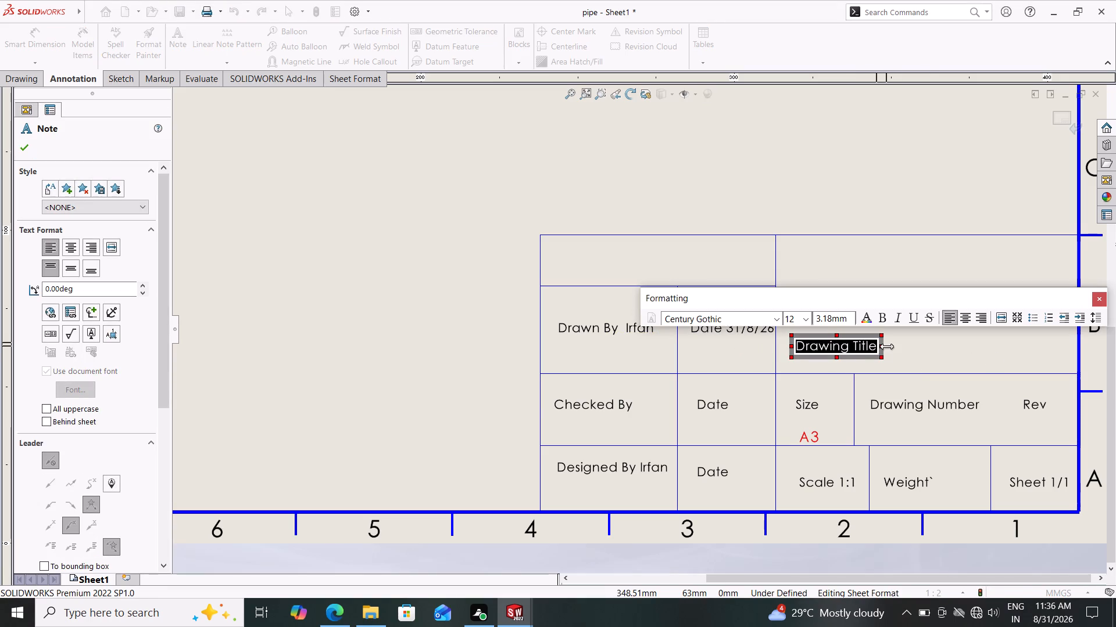
key(Right)
key(space)
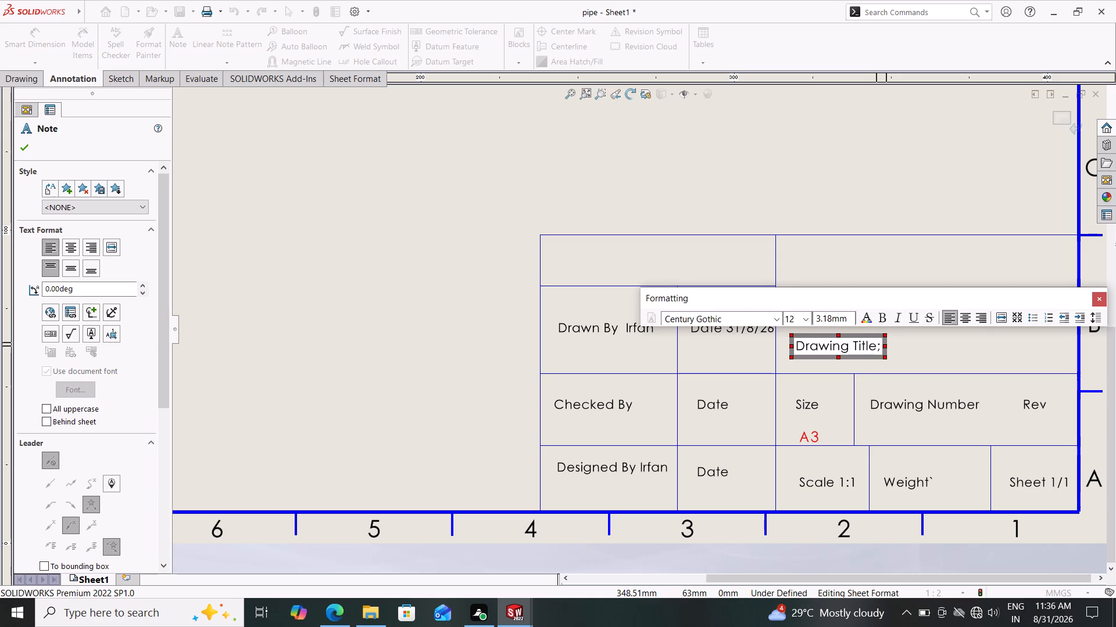
key(BackSpace)
text(: PIPE)
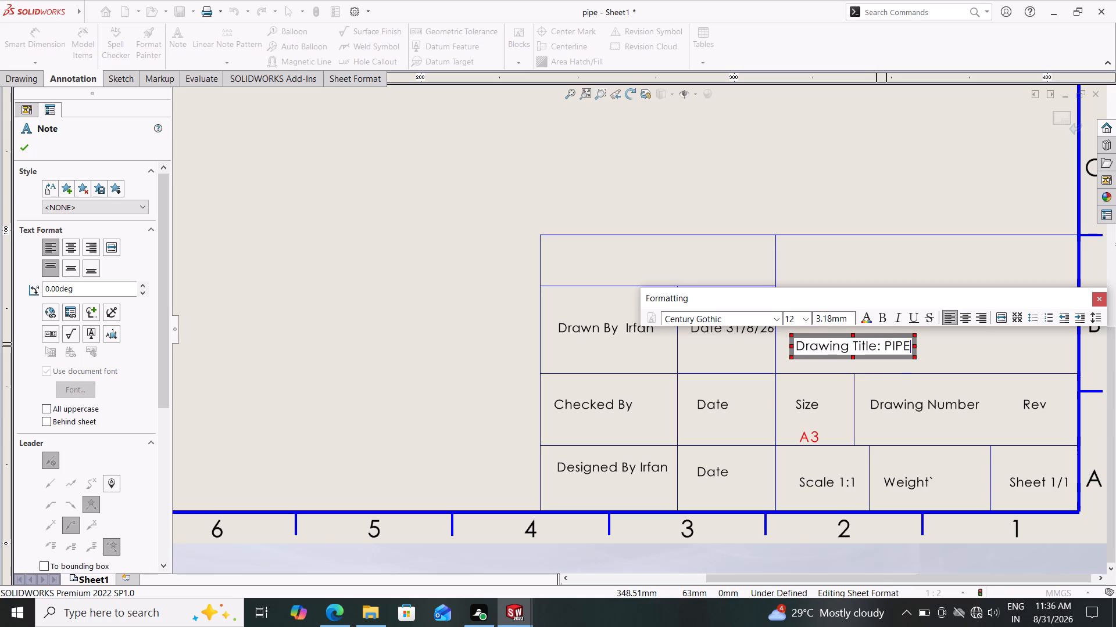
key(space)
key(BackSpace)
key(BackSpace)
key(BackSpace)
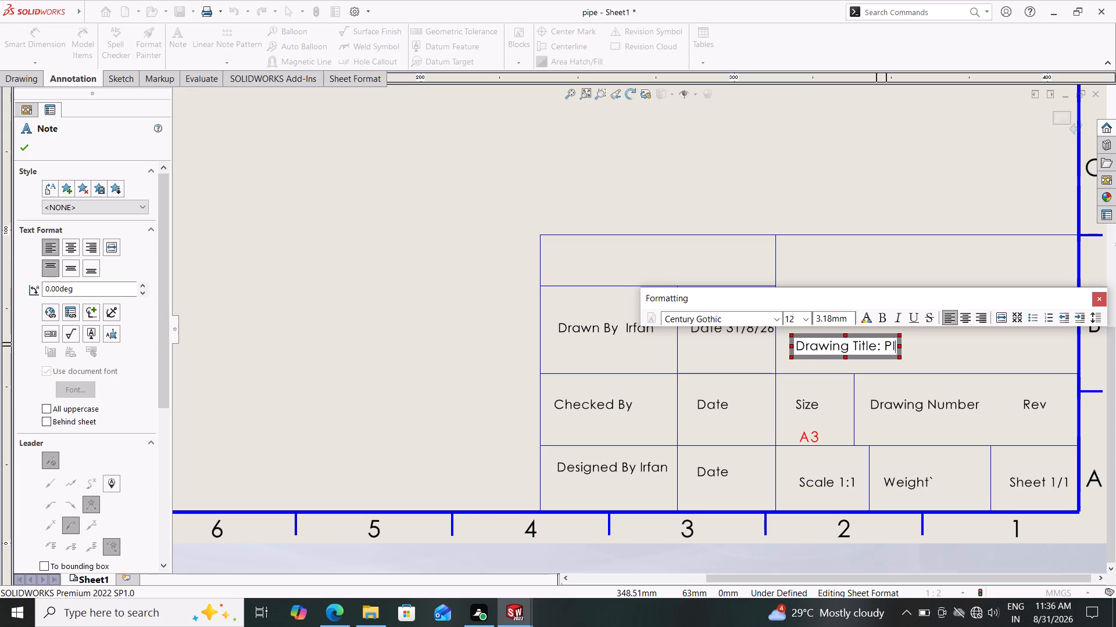
key(BackSpace)
text(ip)
text(e)
key(space)
text(flange)
key(Escape)
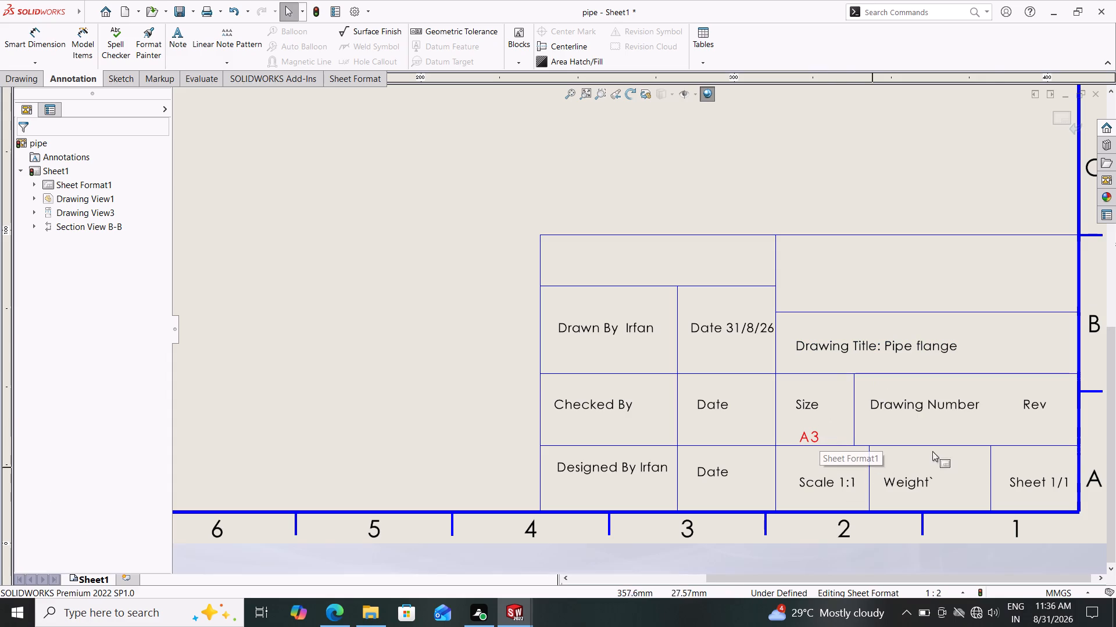
Edit the drawing number note in the title block to read "Drawing Number: 01".
double_click(982, 407)
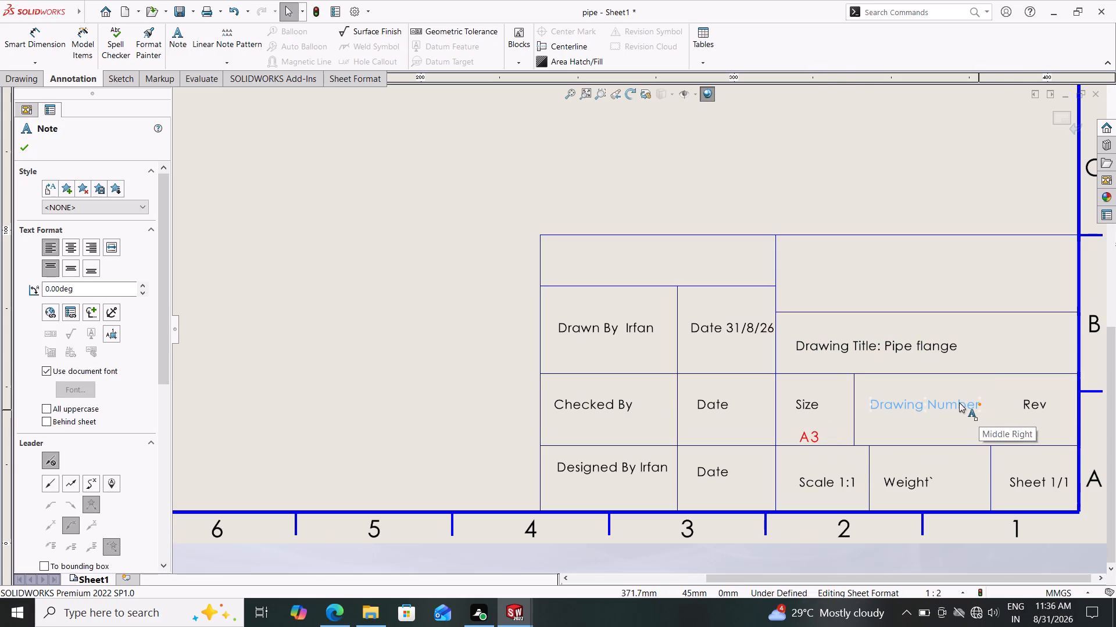
double_click(966, 402)
key(Right)
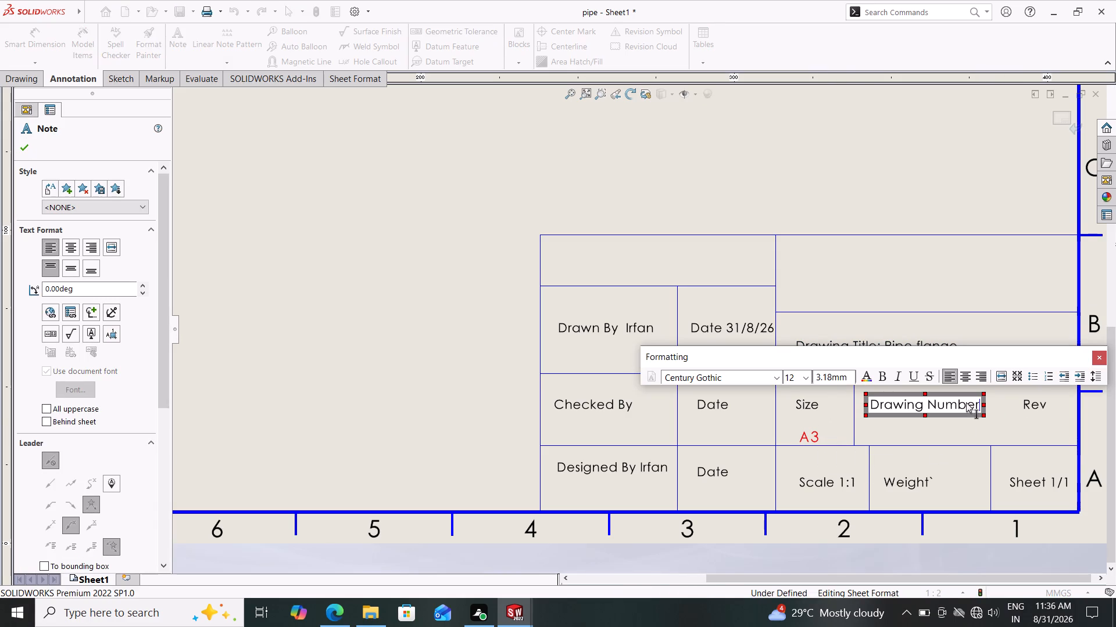
text(:)
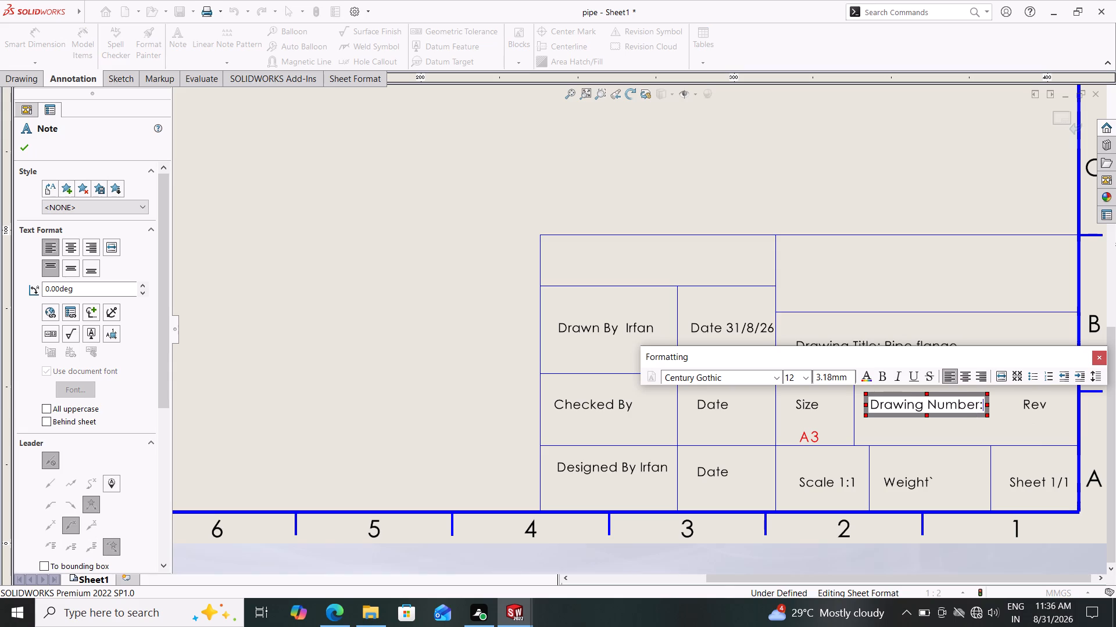
key(space)
text(01)
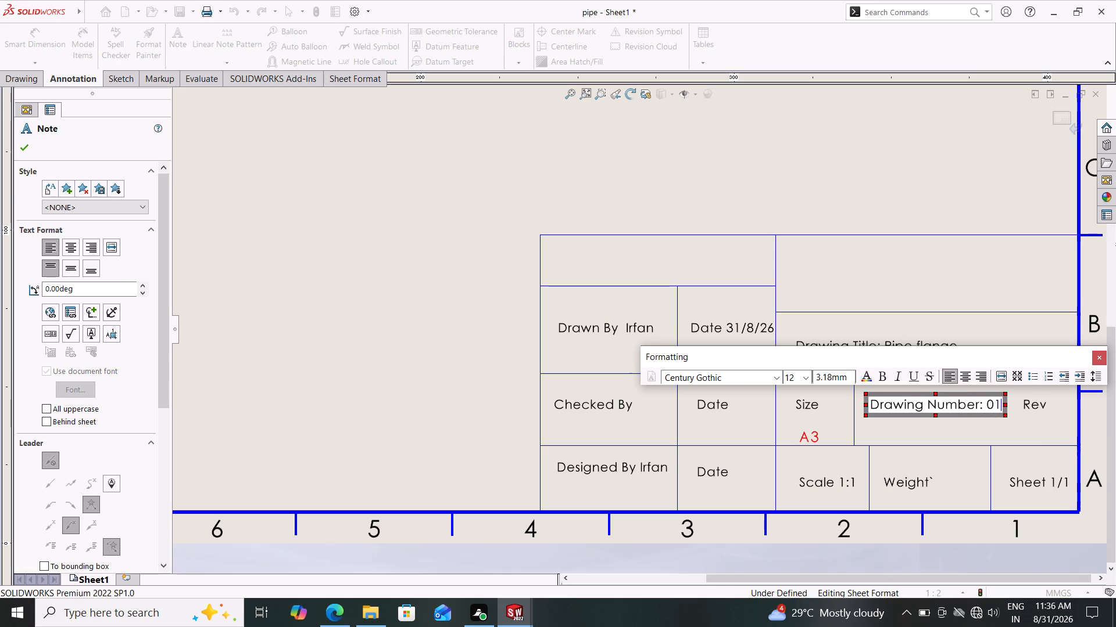
key(Escape)
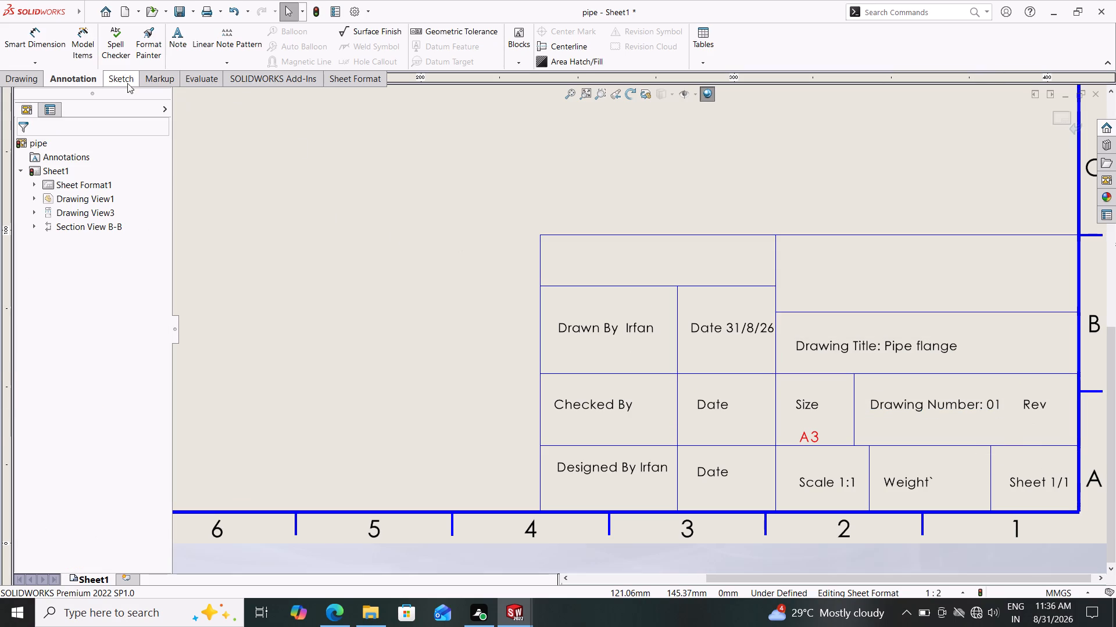
Sketch a corner rectangle about 20.3 by 23 mm around the Rev label, closing off its own cell in the title block.
click(113, 78)
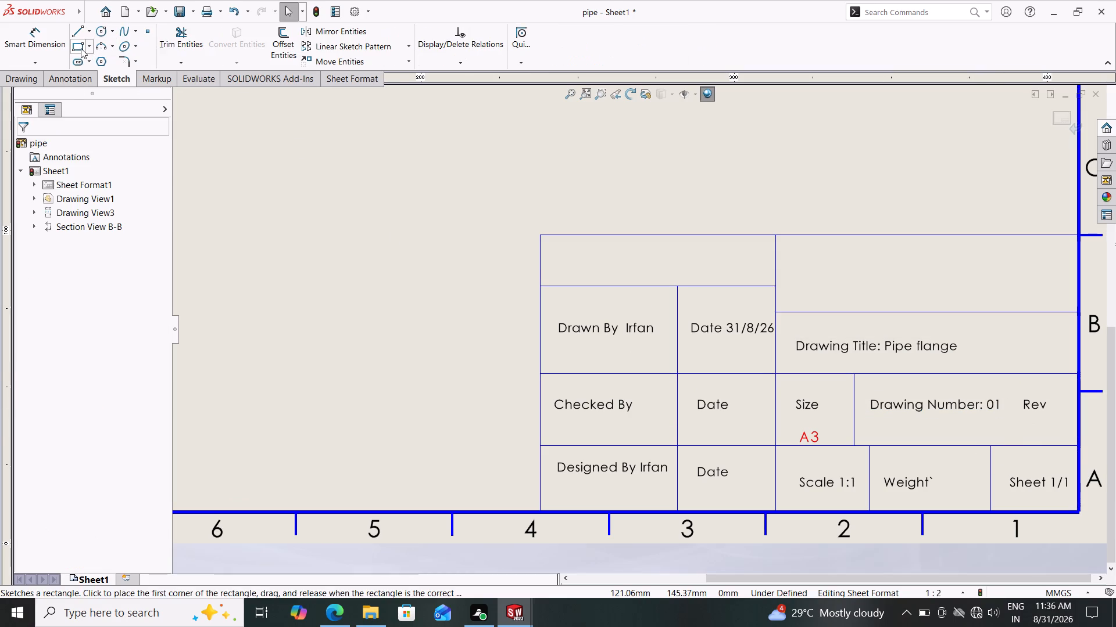
click(81, 48)
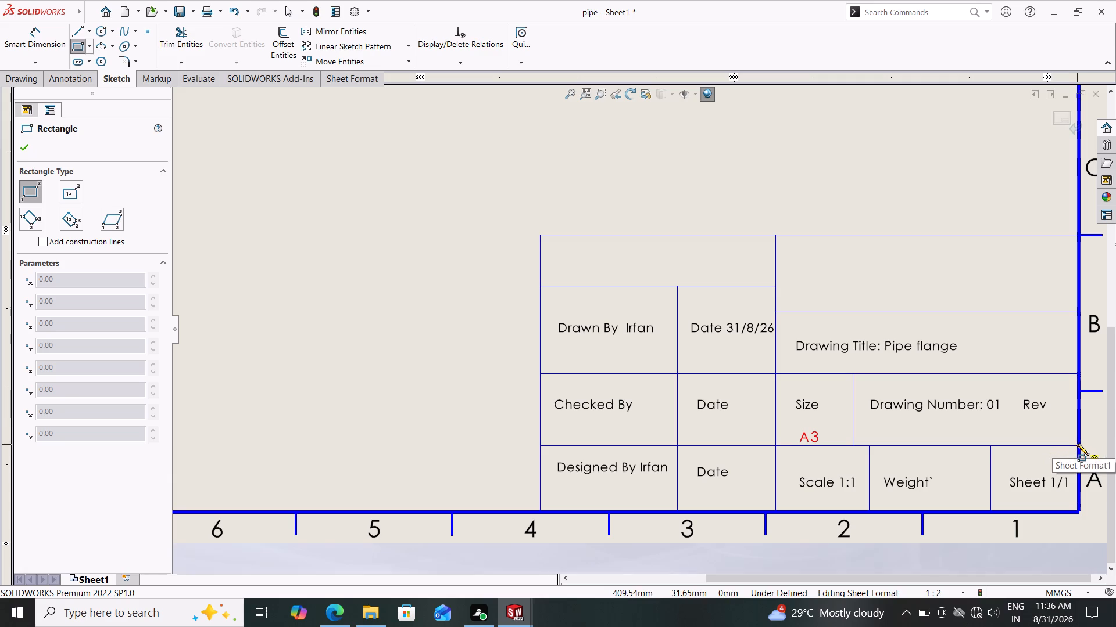
drag(1078, 444, 1072, 442)
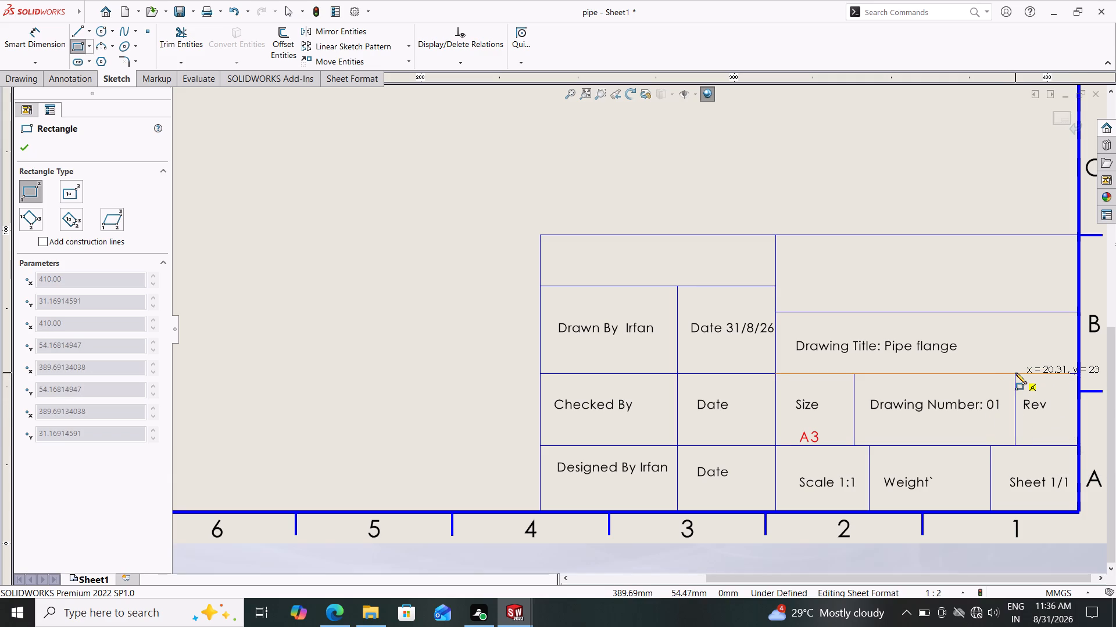
click(1015, 373)
key(Escape)
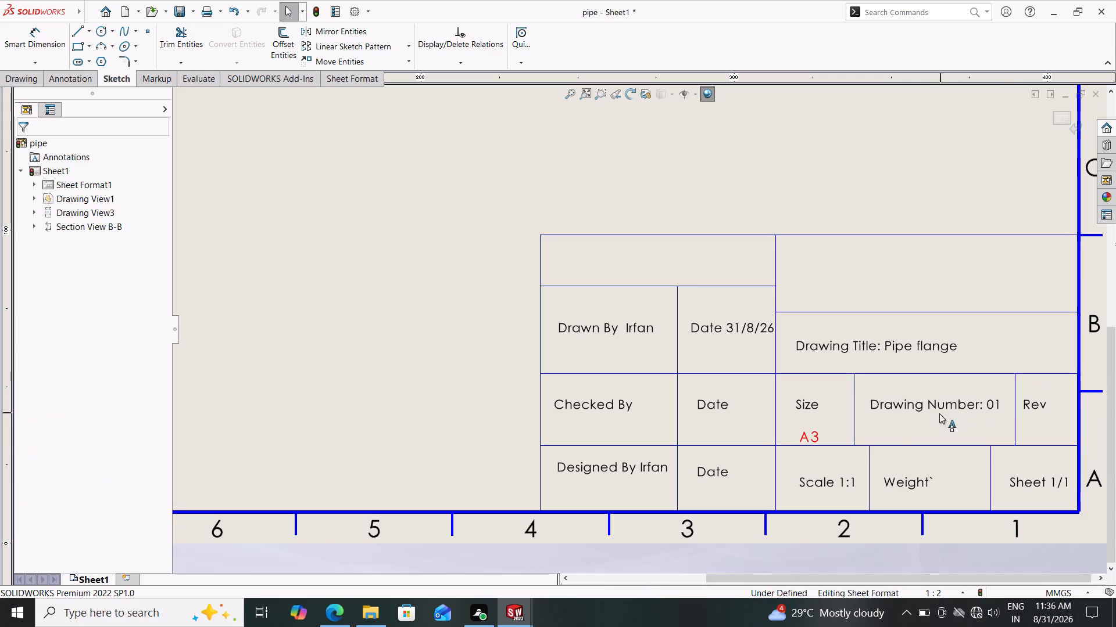
Remove the stray backtick from the title block note so it reads "Weight".
double_click(932, 477)
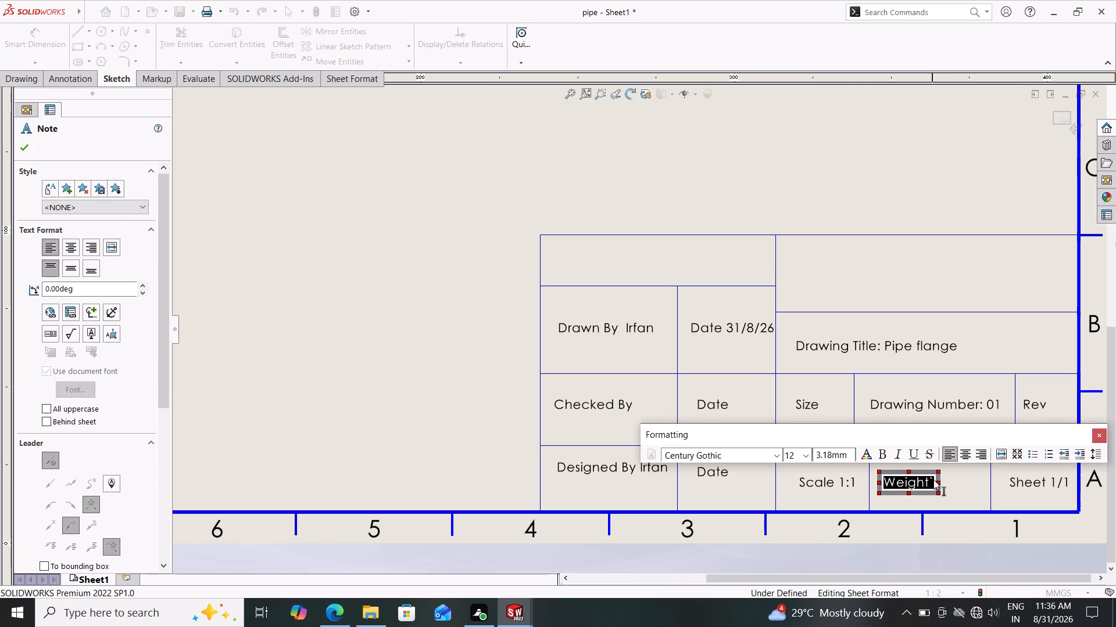
click(932, 475)
click(933, 480)
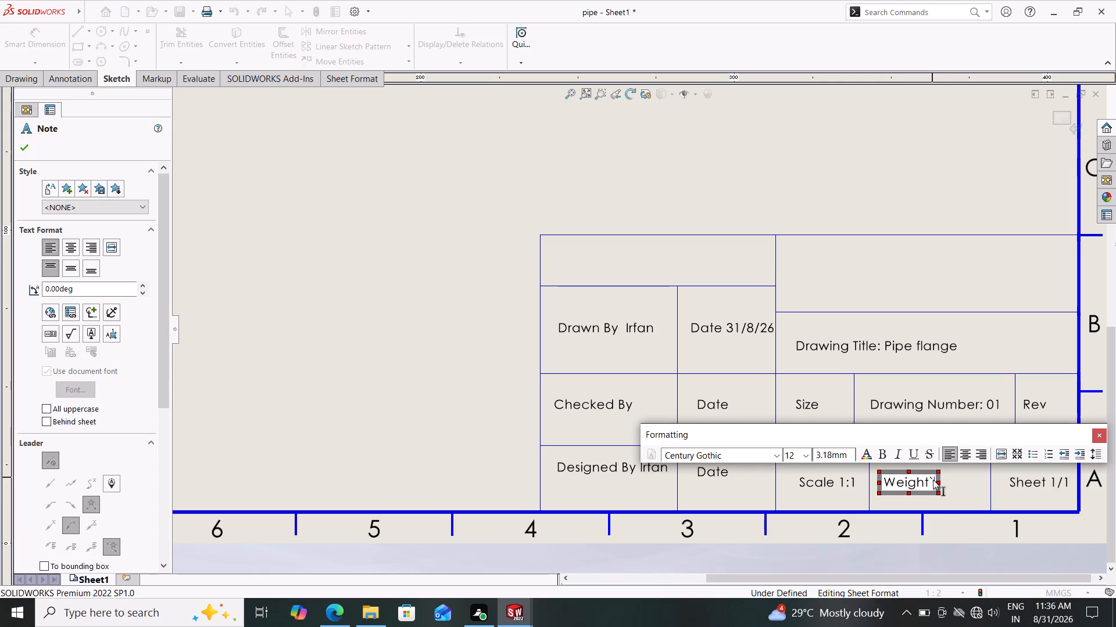
key(BackSpace)
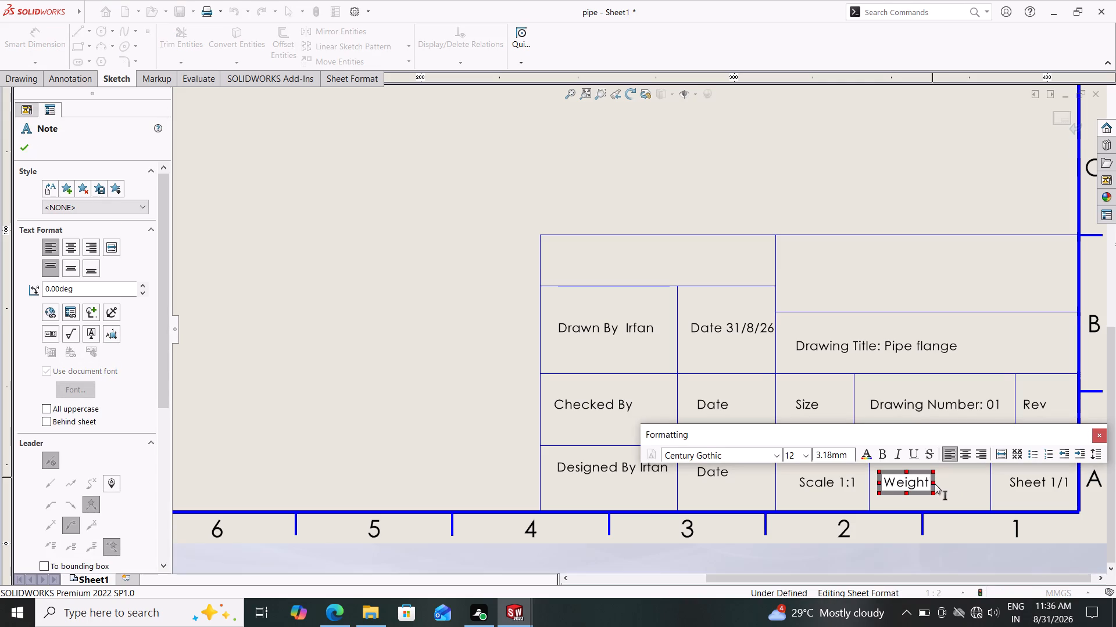
key(Escape)
key(Escape)
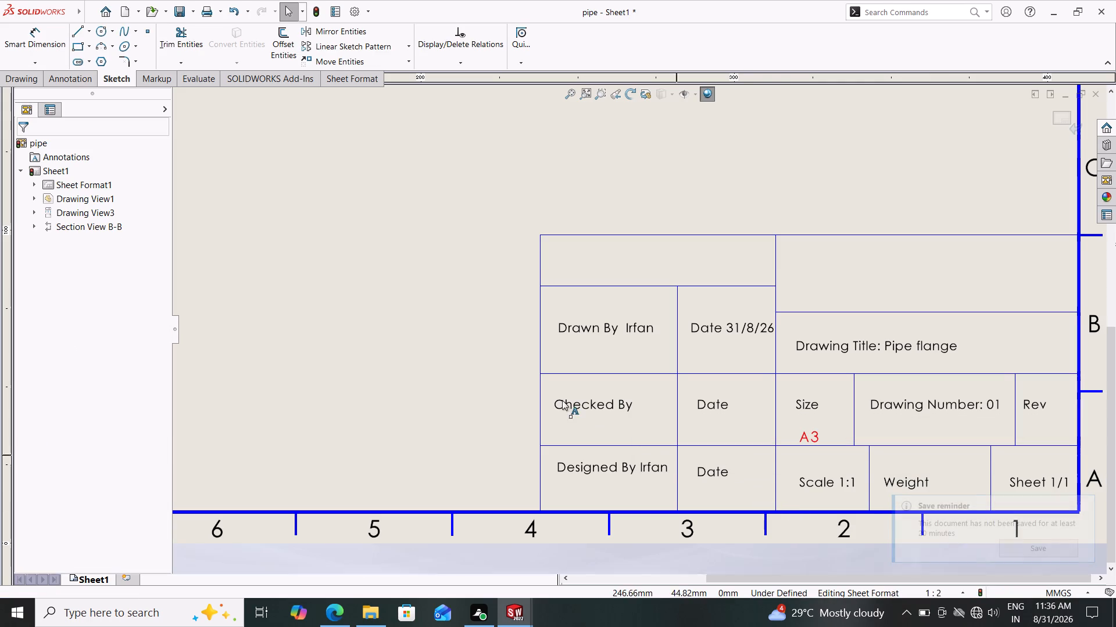
key(Escape)
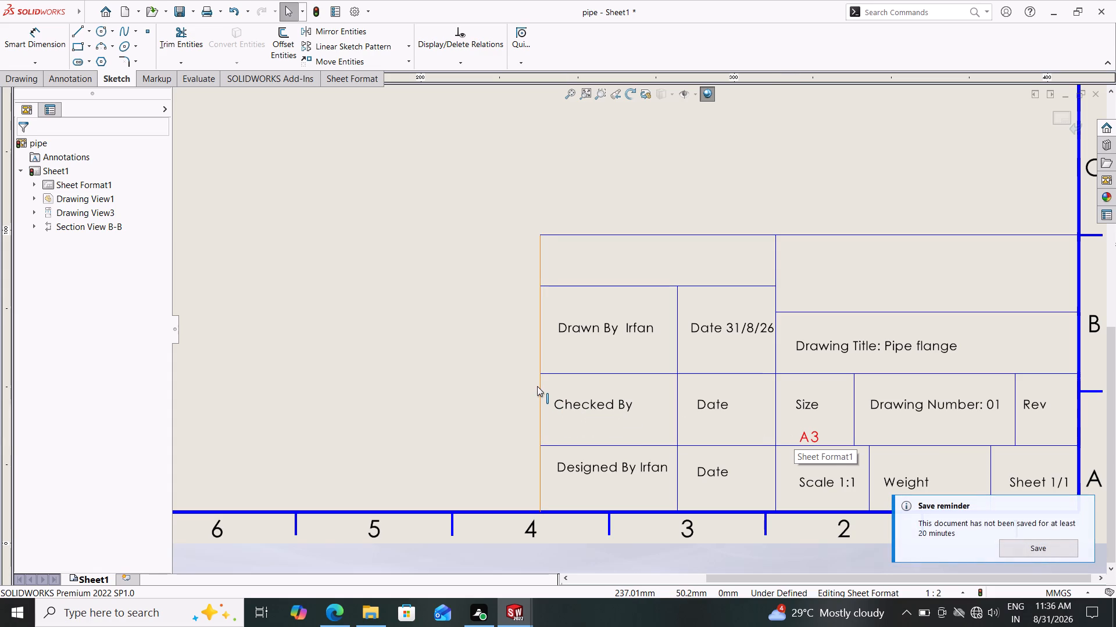
Exit sheet format editing and return to the drawing sheet.
scroll(537, 386, up, 2)
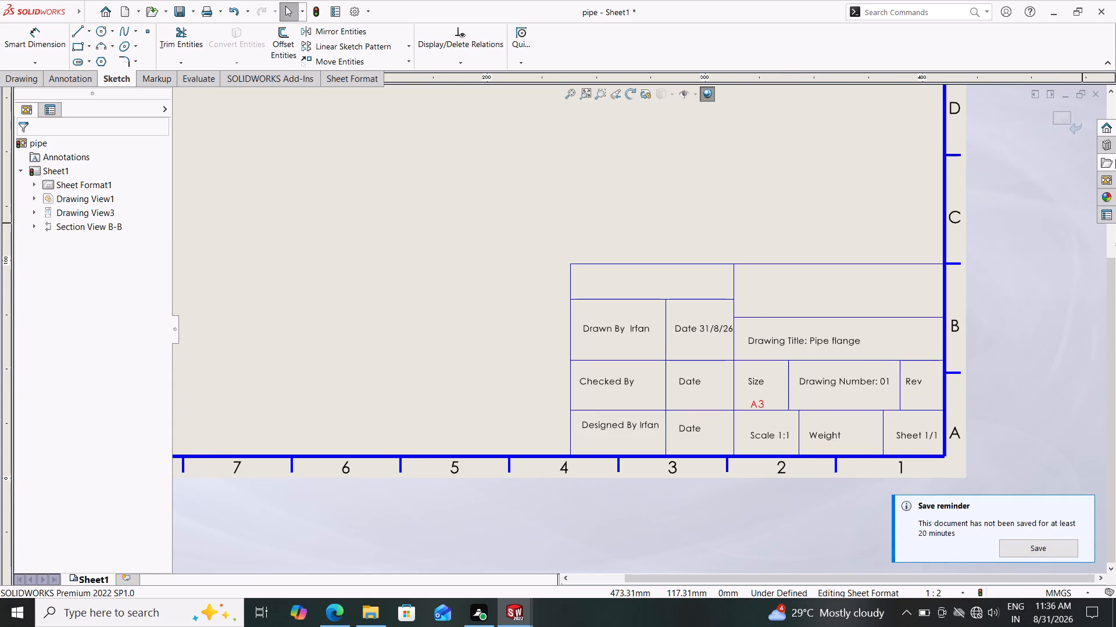
click(1065, 127)
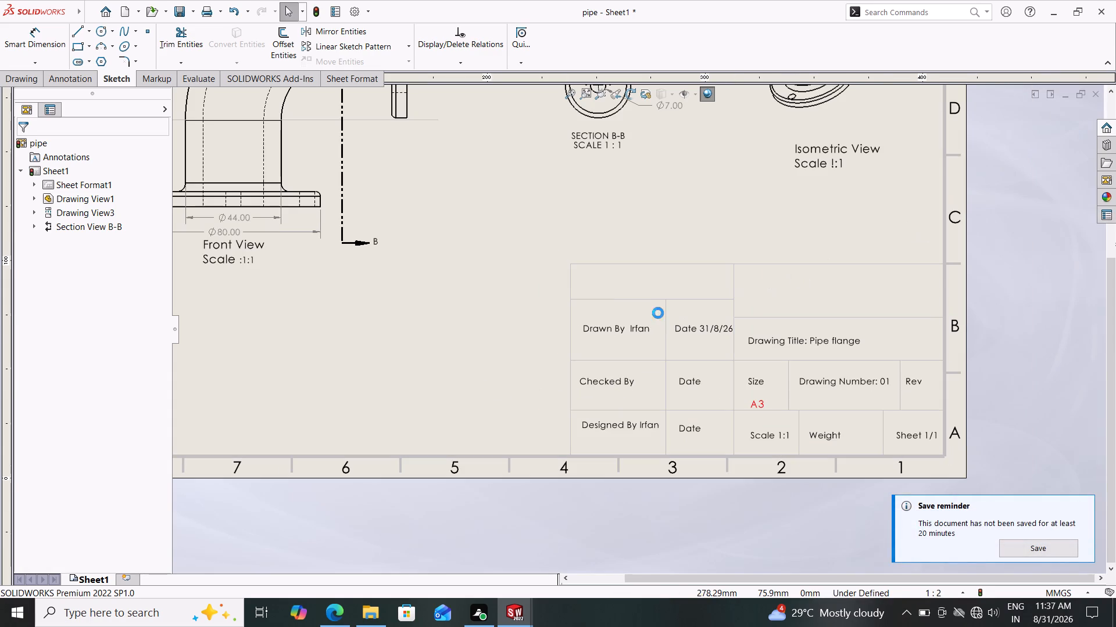
Examine the sheet's title block, front, section and isometric views and their existing dimensions.
scroll(429, 333, up, 2)
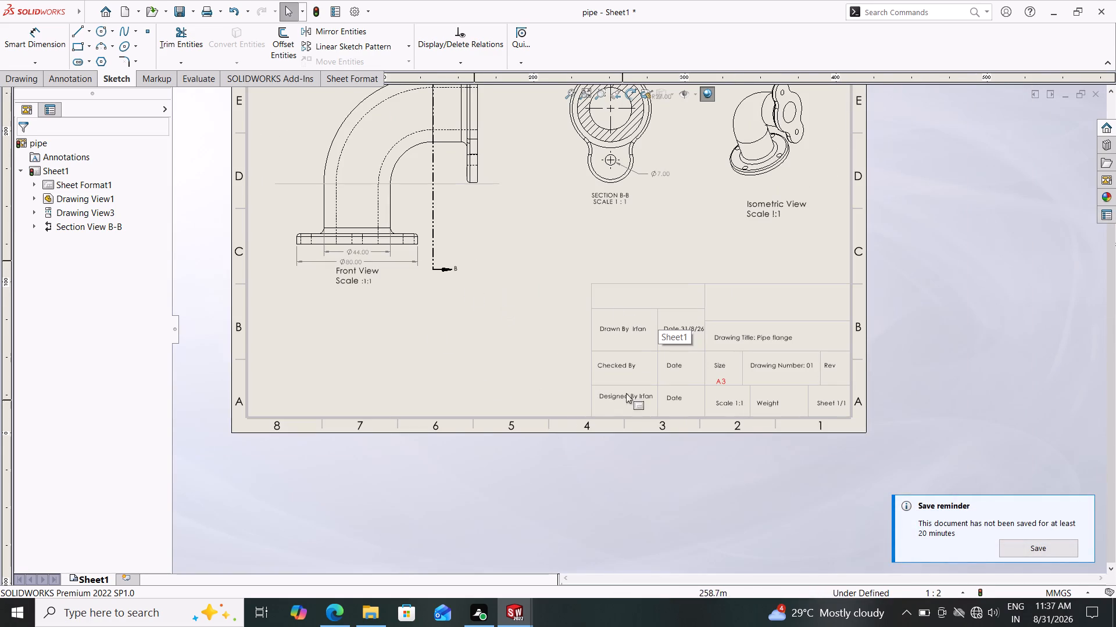
scroll(475, 235, up, 1)
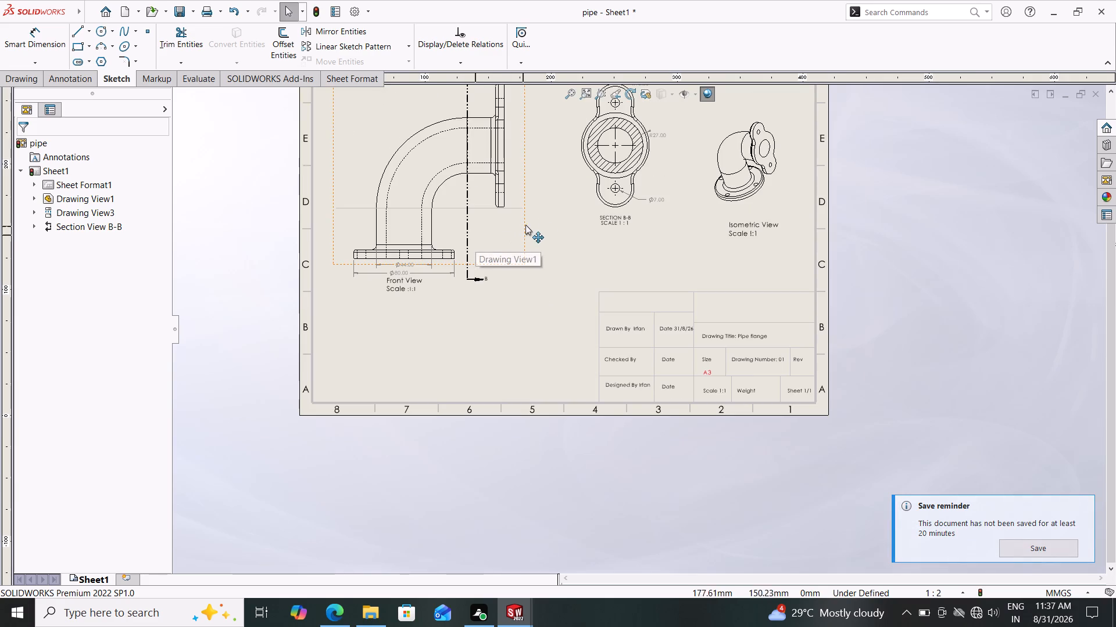
scroll(563, 208, down, 2)
scroll(555, 210, up, 3)
scroll(543, 232, down, 1)
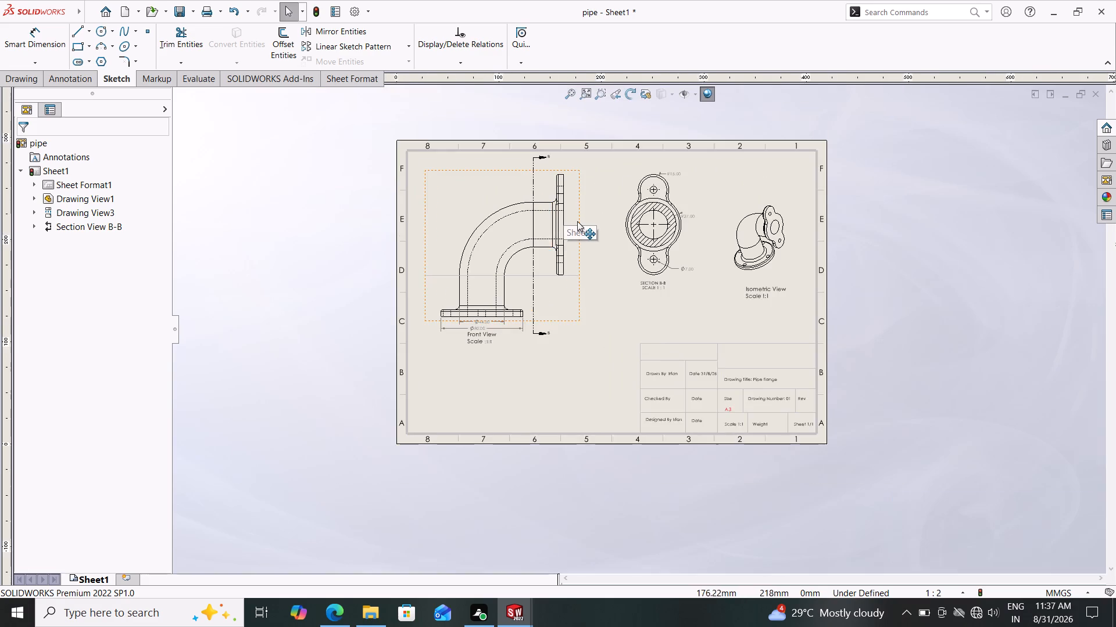
scroll(577, 221, down, 2)
scroll(645, 218, down, 2)
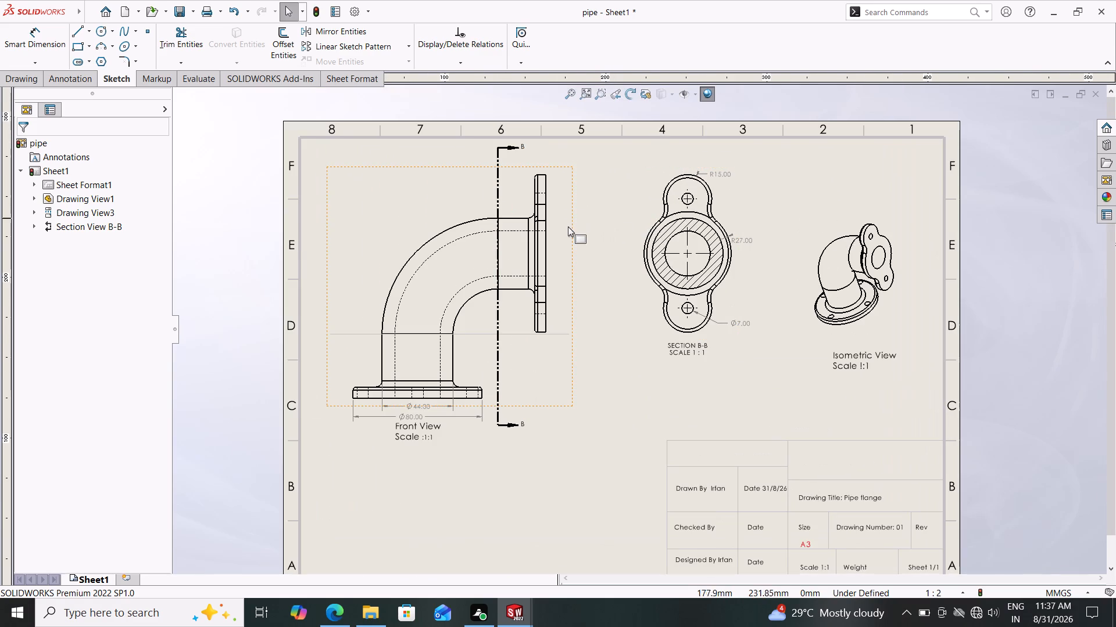
scroll(564, 227, down, 1)
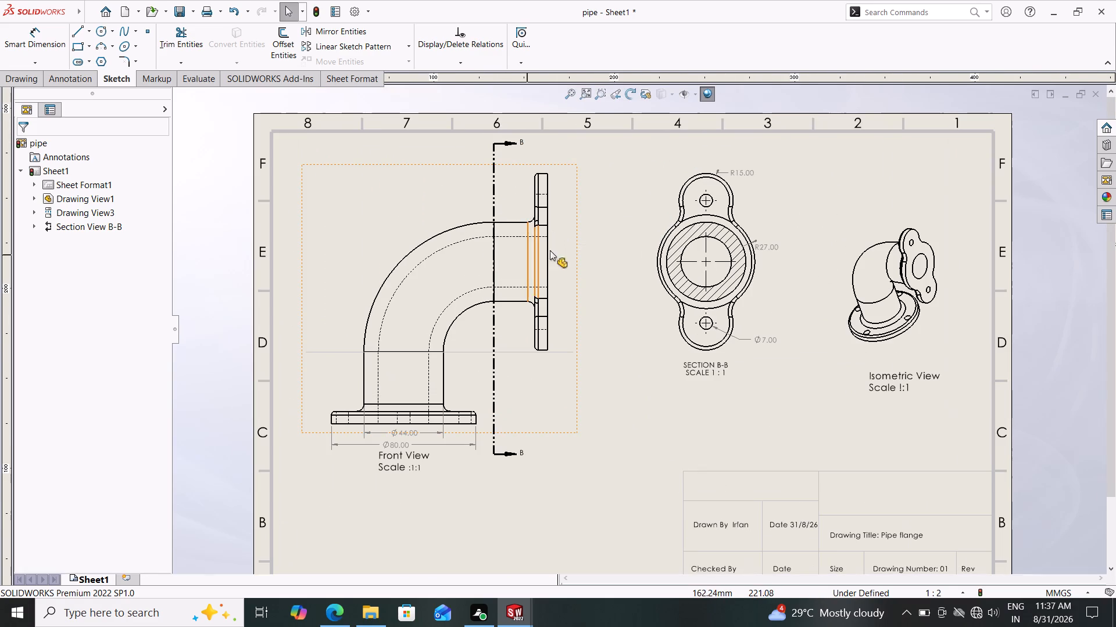
scroll(570, 242, down, 2)
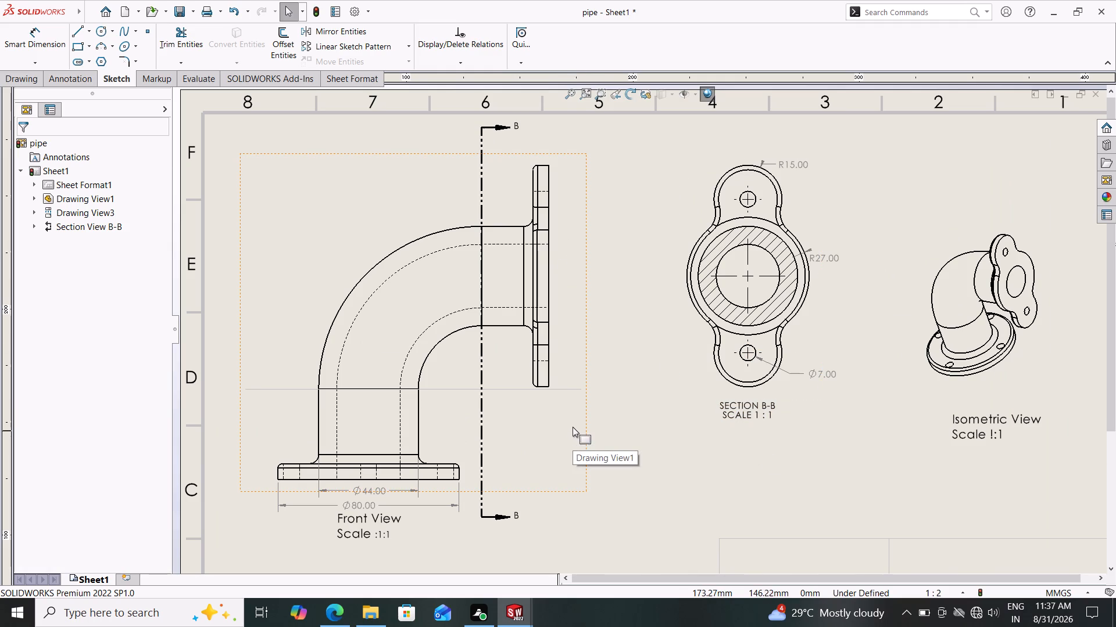
scroll(634, 364, up, 1)
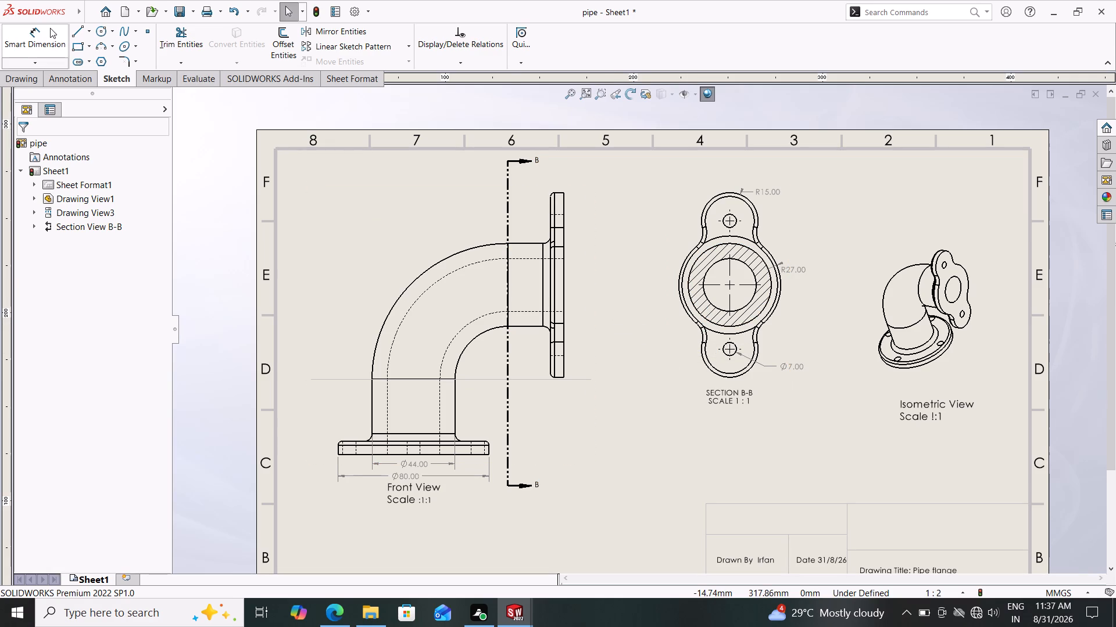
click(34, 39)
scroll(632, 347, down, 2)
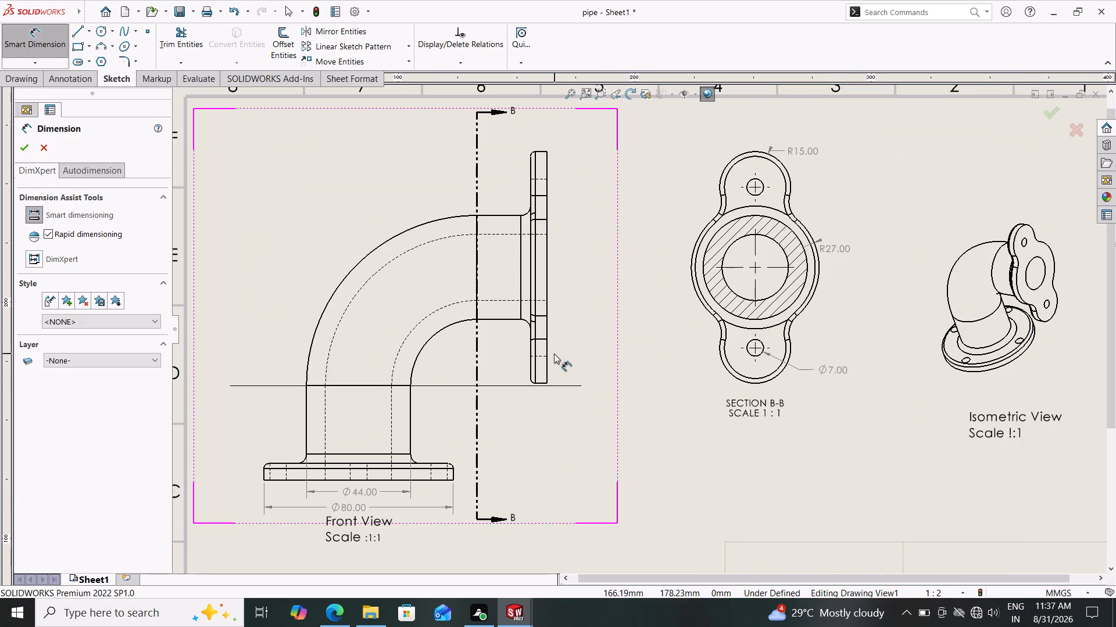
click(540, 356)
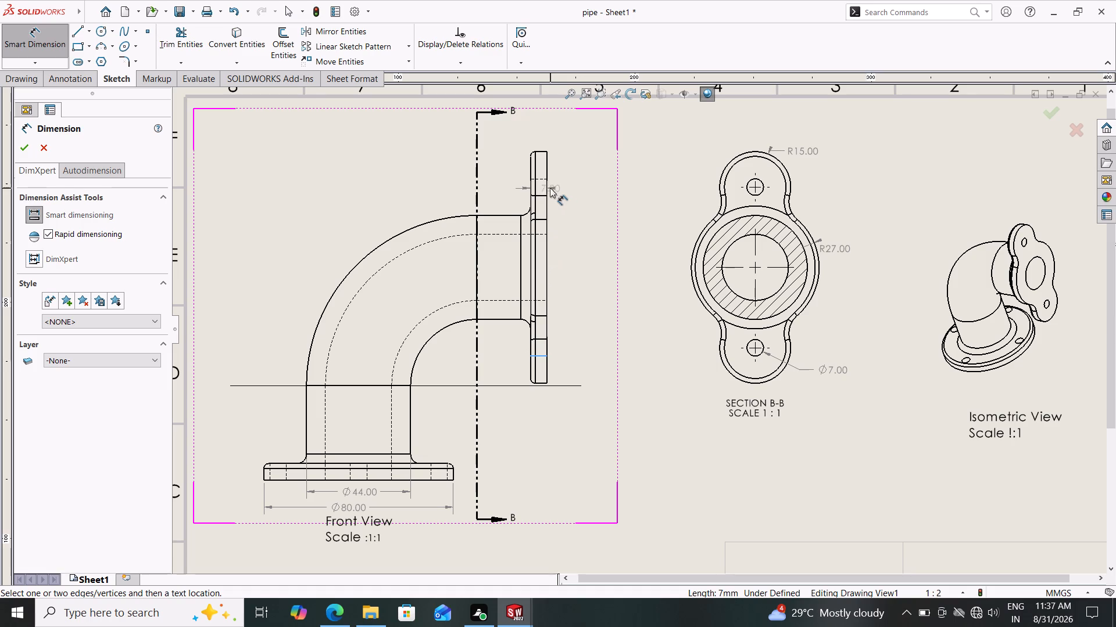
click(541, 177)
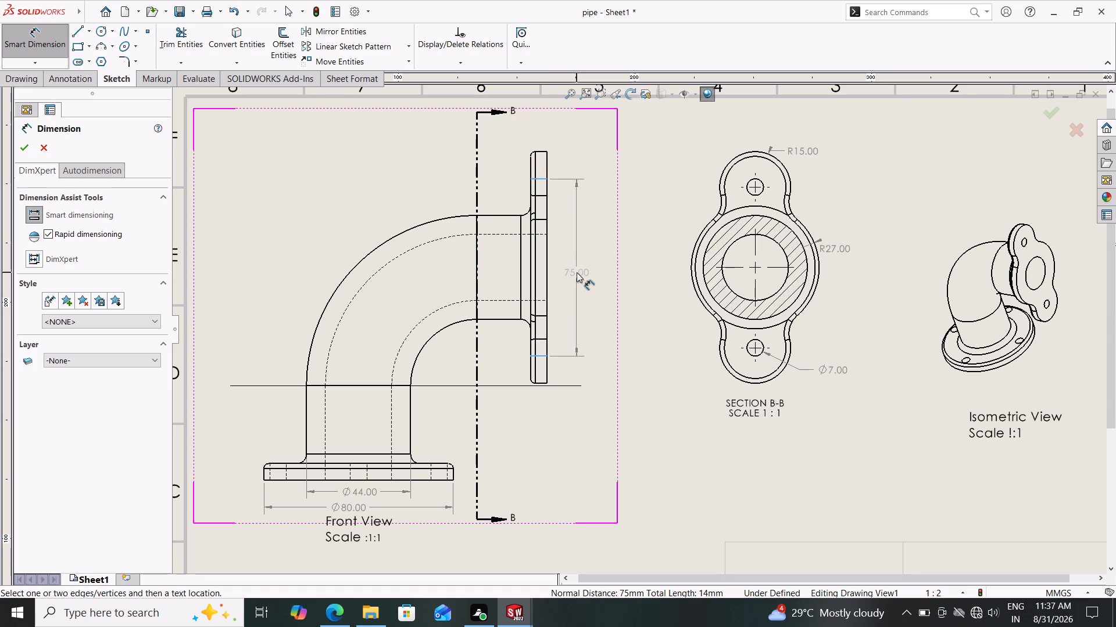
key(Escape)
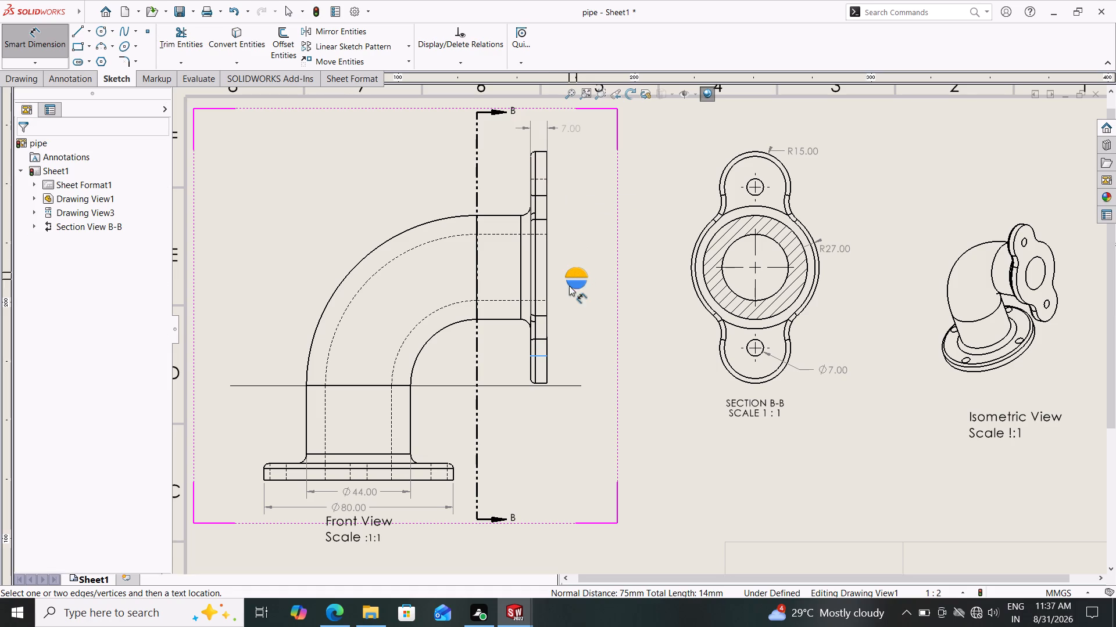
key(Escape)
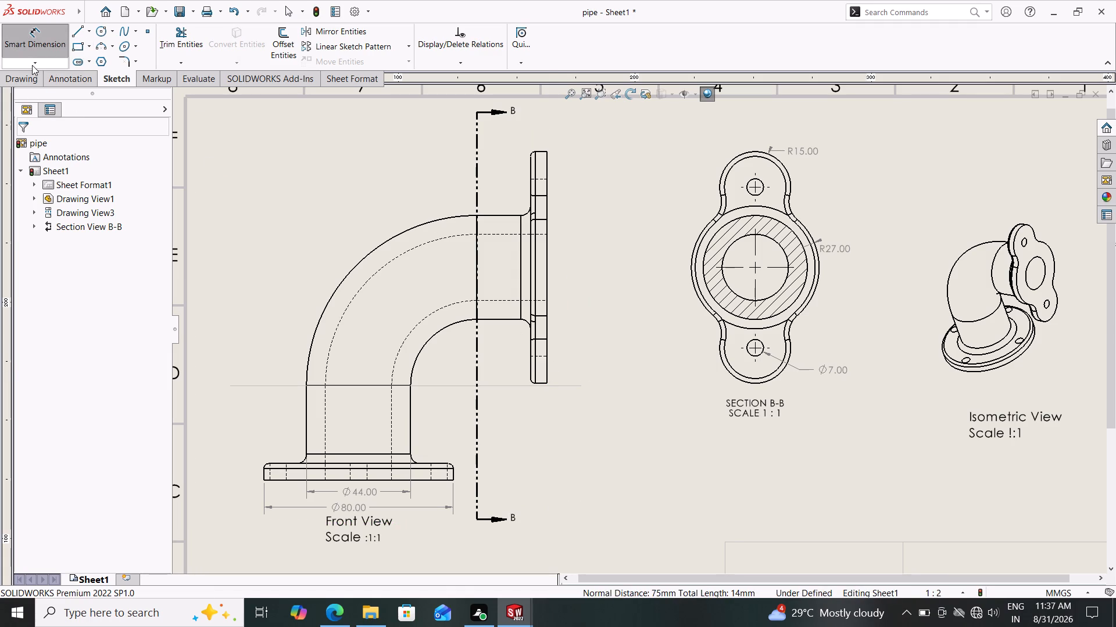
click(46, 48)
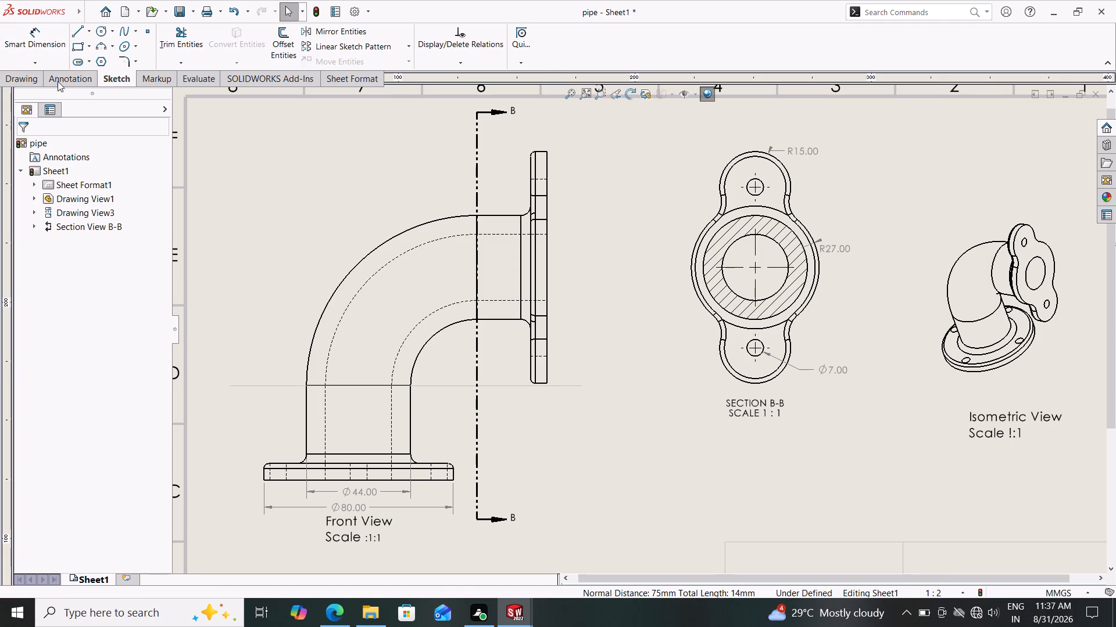
Dimension the thickness of the upright flange at the elbow's horizontal end in the front view, placing it above the flange.
click(49, 41)
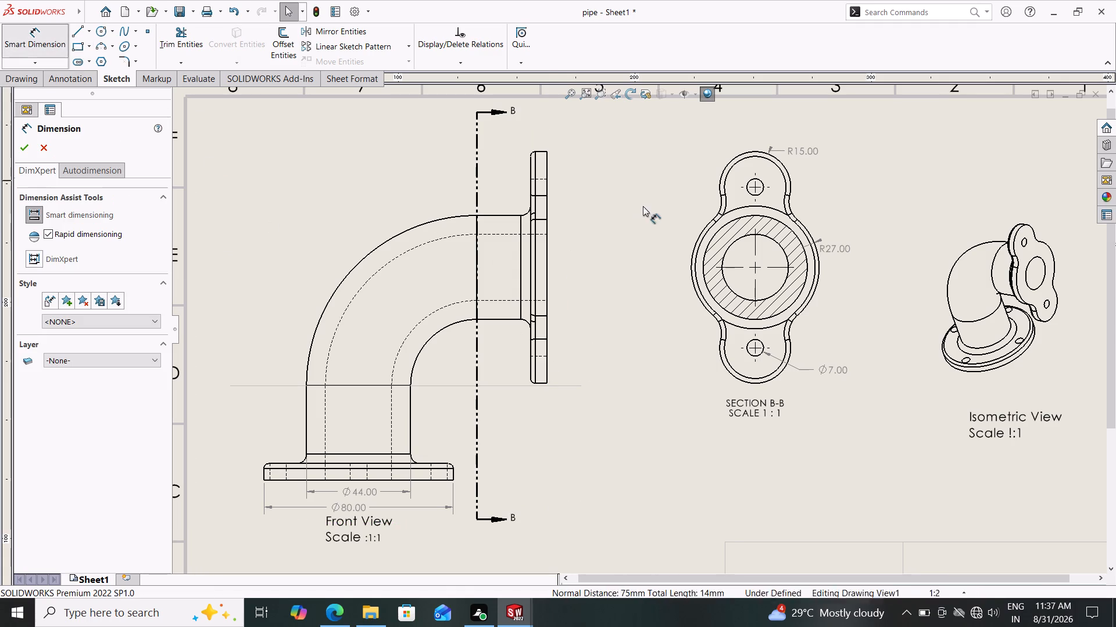
click(548, 168)
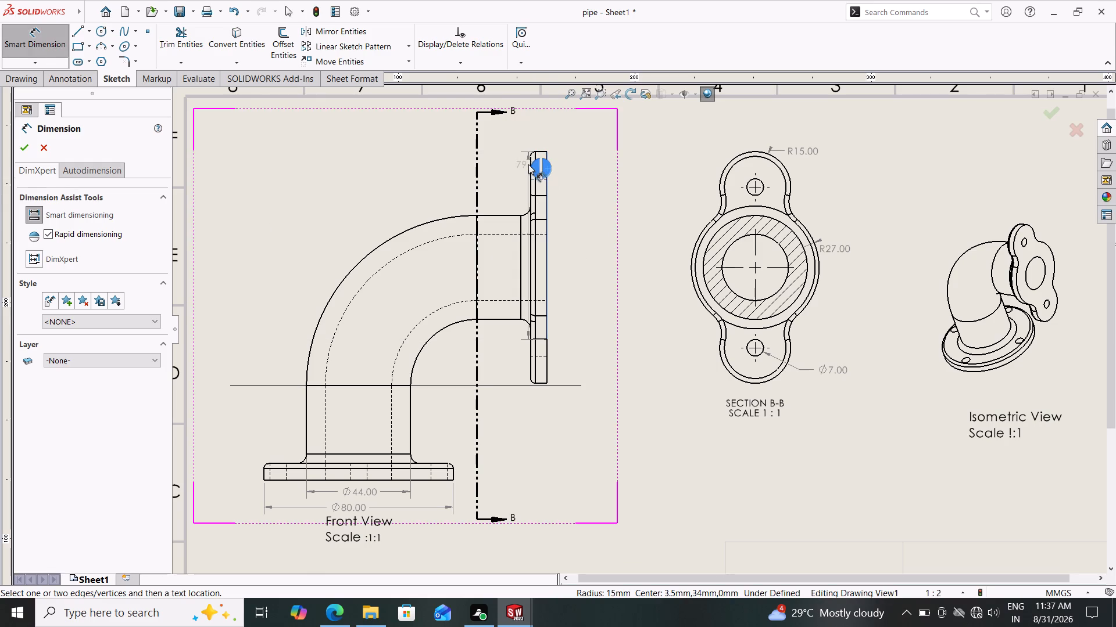
scroll(528, 164, down, 8)
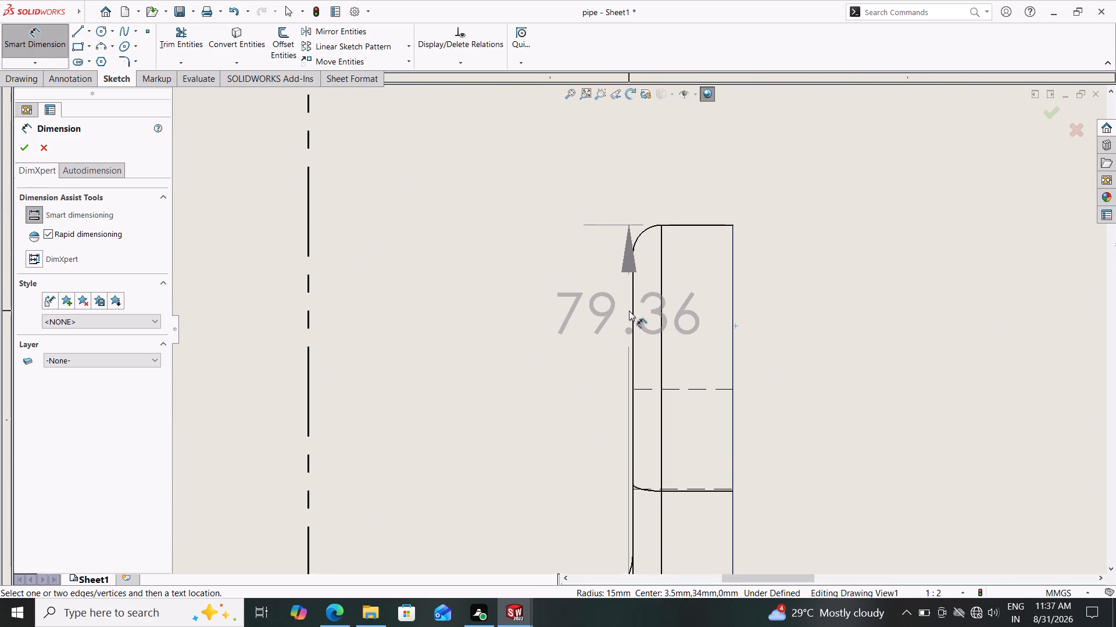
click(634, 312)
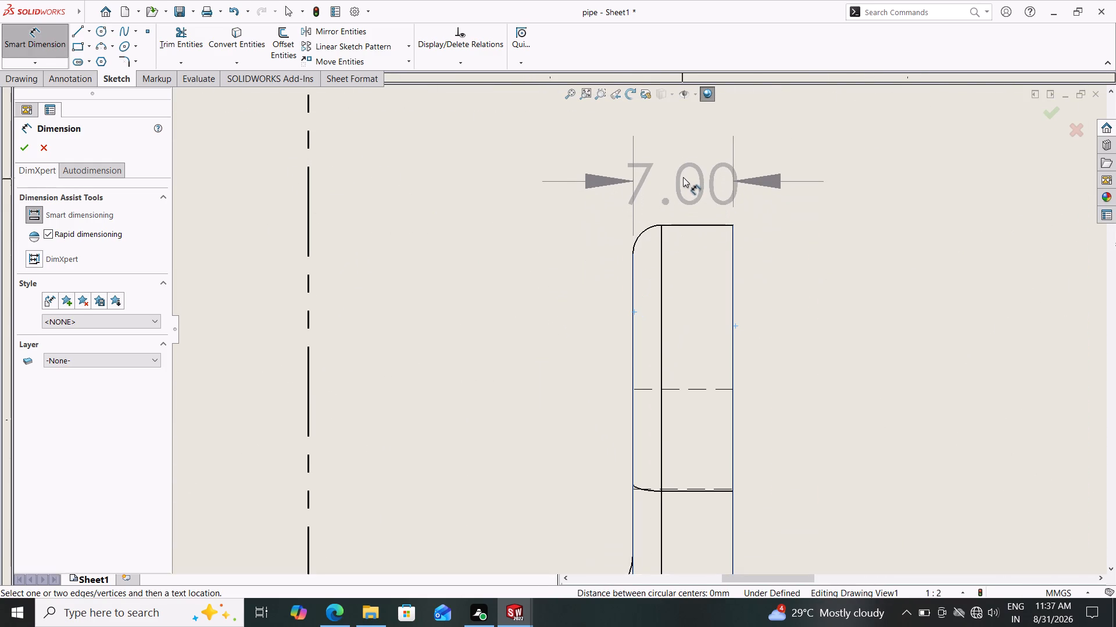
click(683, 176)
scroll(788, 308, up, 5)
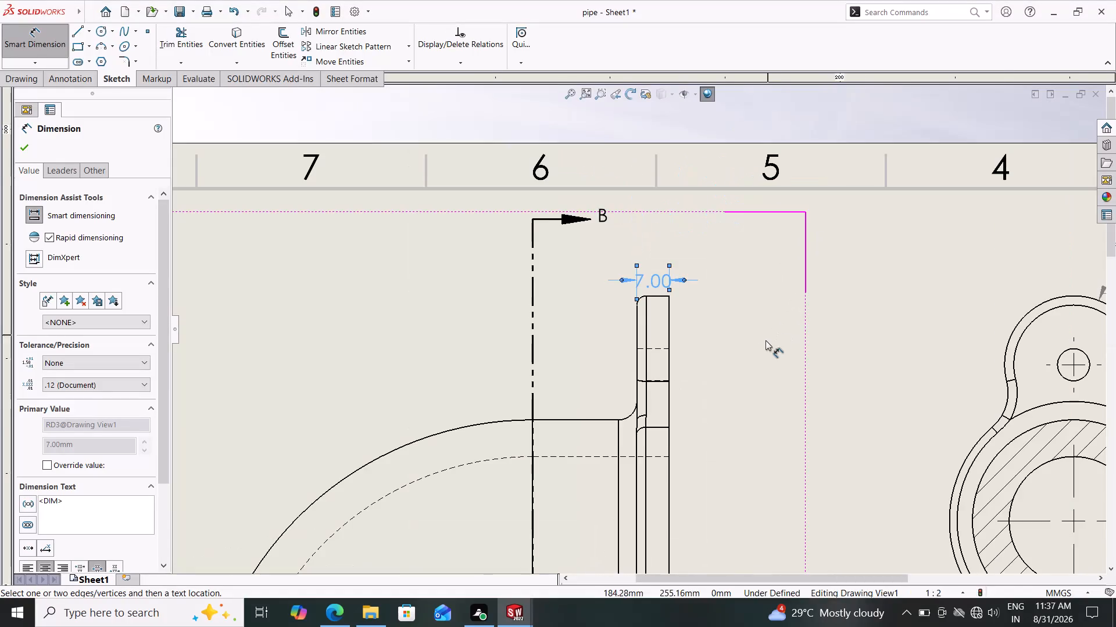
scroll(757, 345, up, 3)
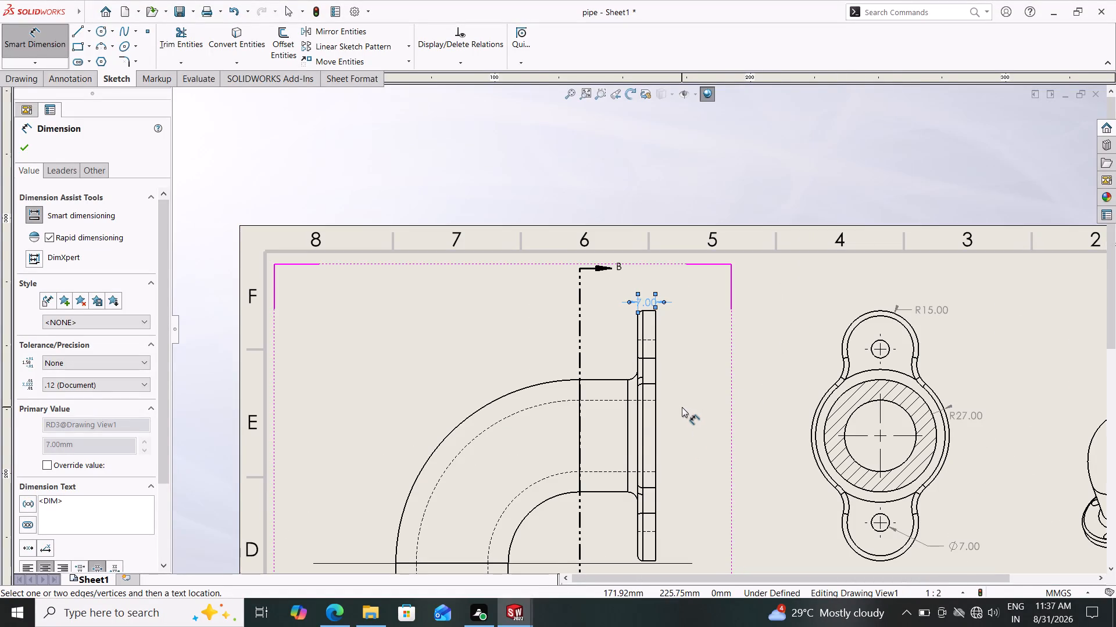
Examine the dimensioned front, section and isometric views and the title block for dimensions that are still missing.
scroll(682, 407, up, 2)
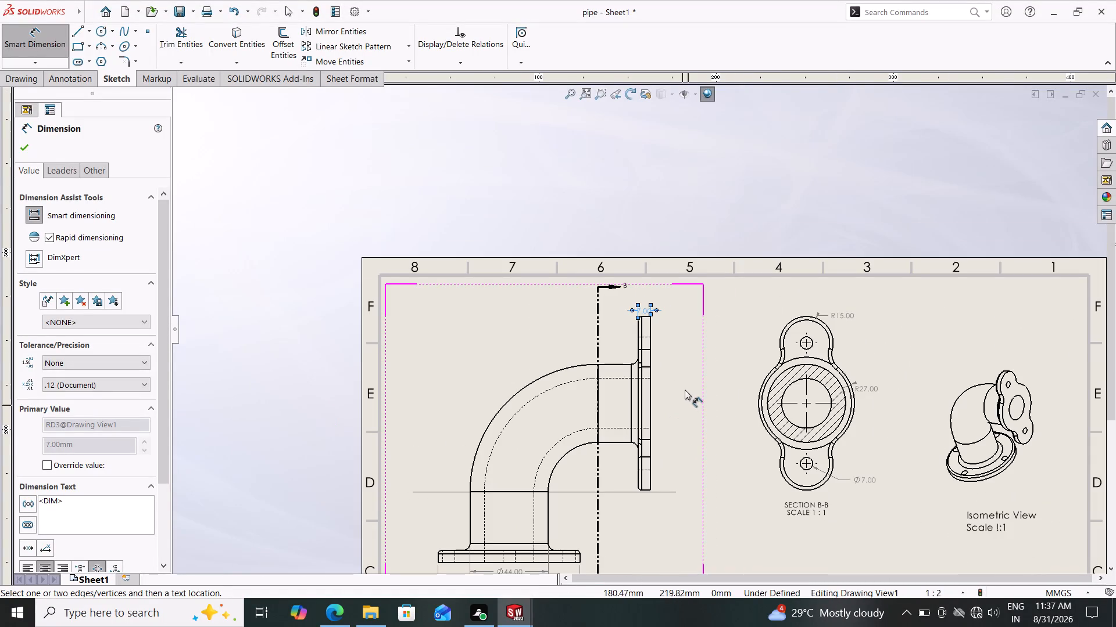
scroll(684, 403, up, 3)
scroll(673, 430, down, 3)
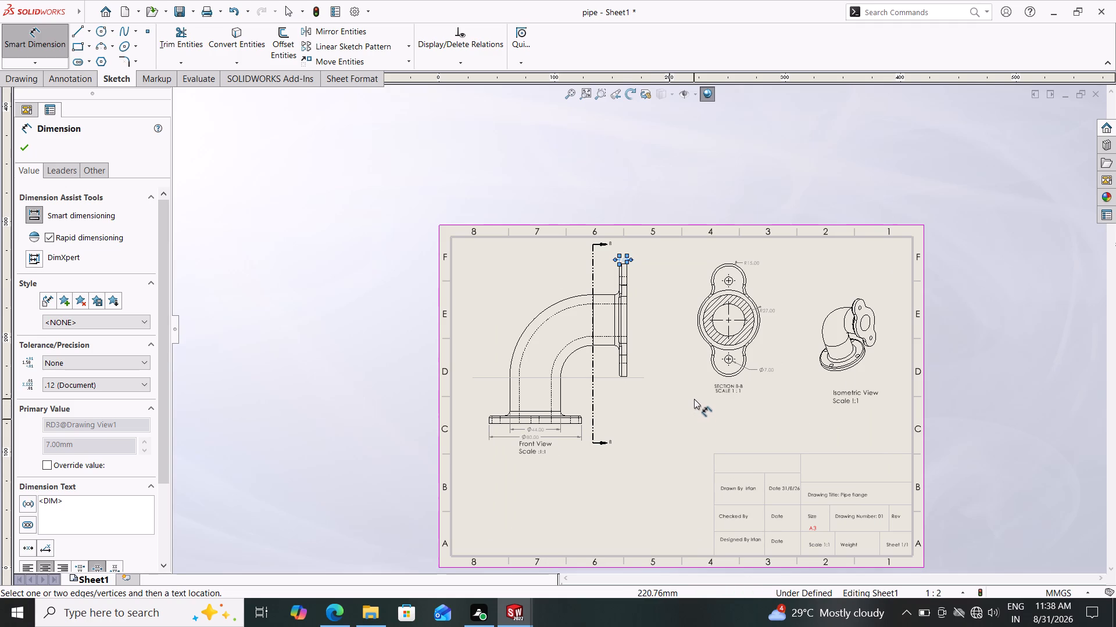
key(Escape)
key(Escape)
scroll(653, 347, down, 2)
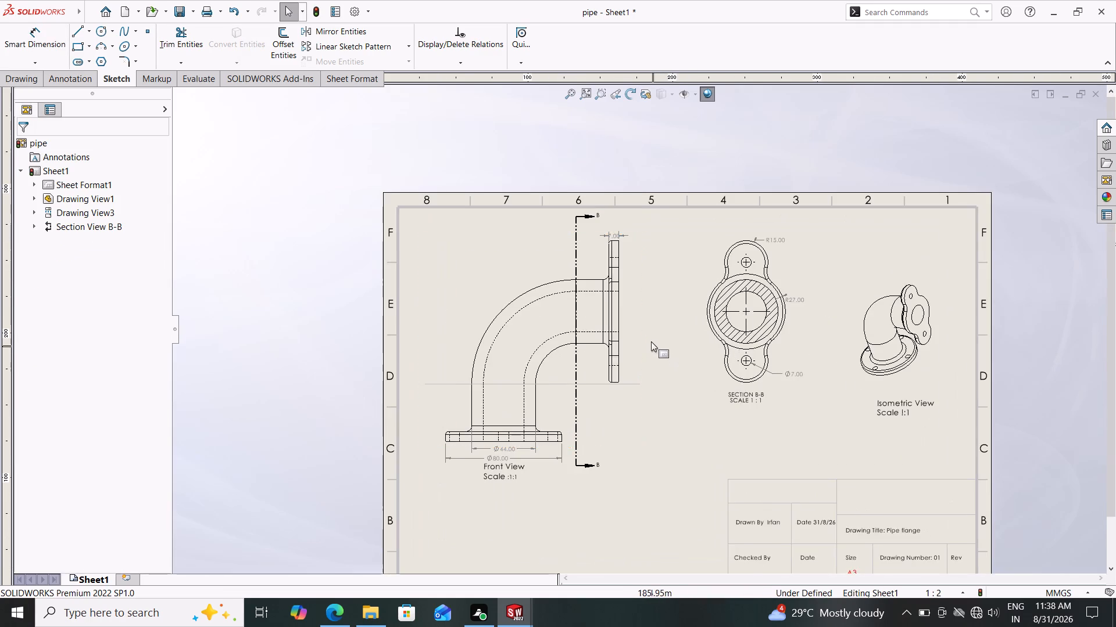
scroll(651, 341, down, 2)
scroll(650, 262, down, 2)
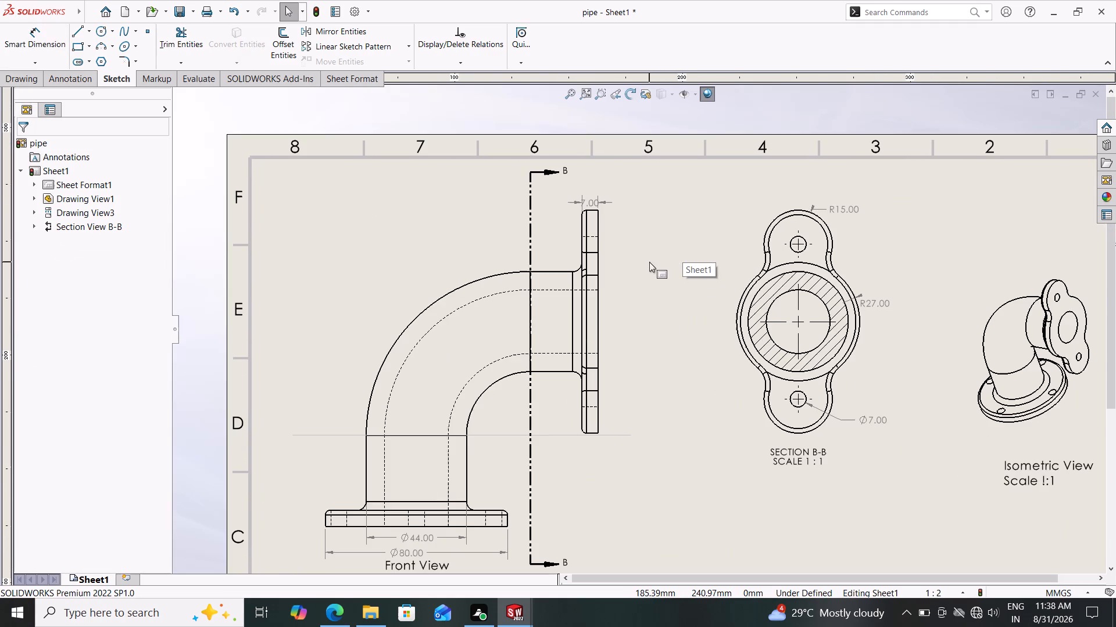
scroll(635, 266, down, 2)
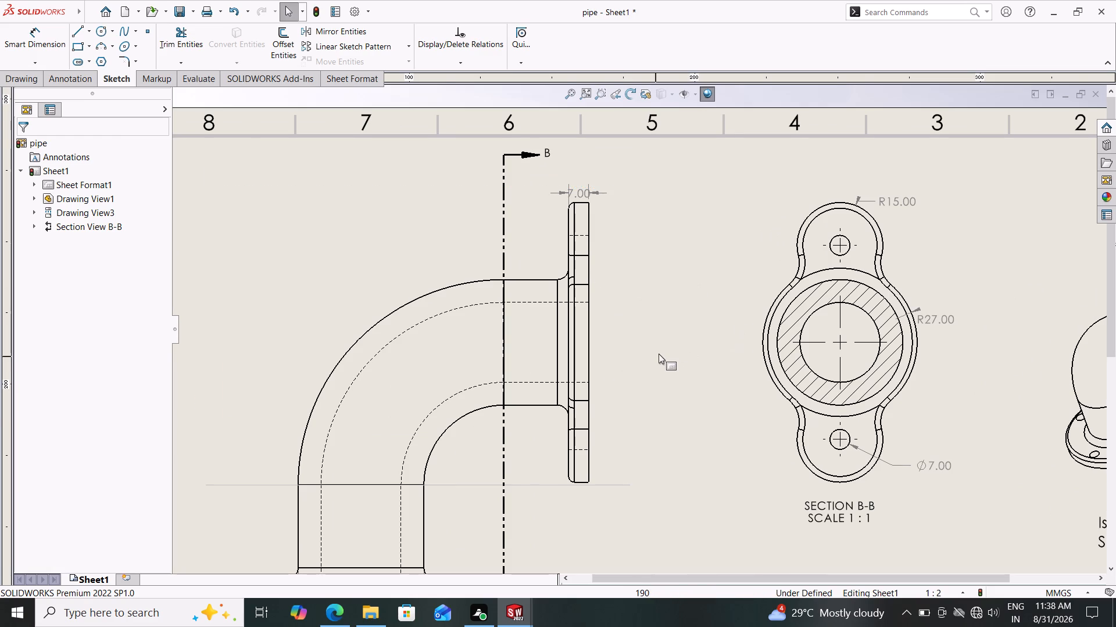
scroll(656, 354, up, 2)
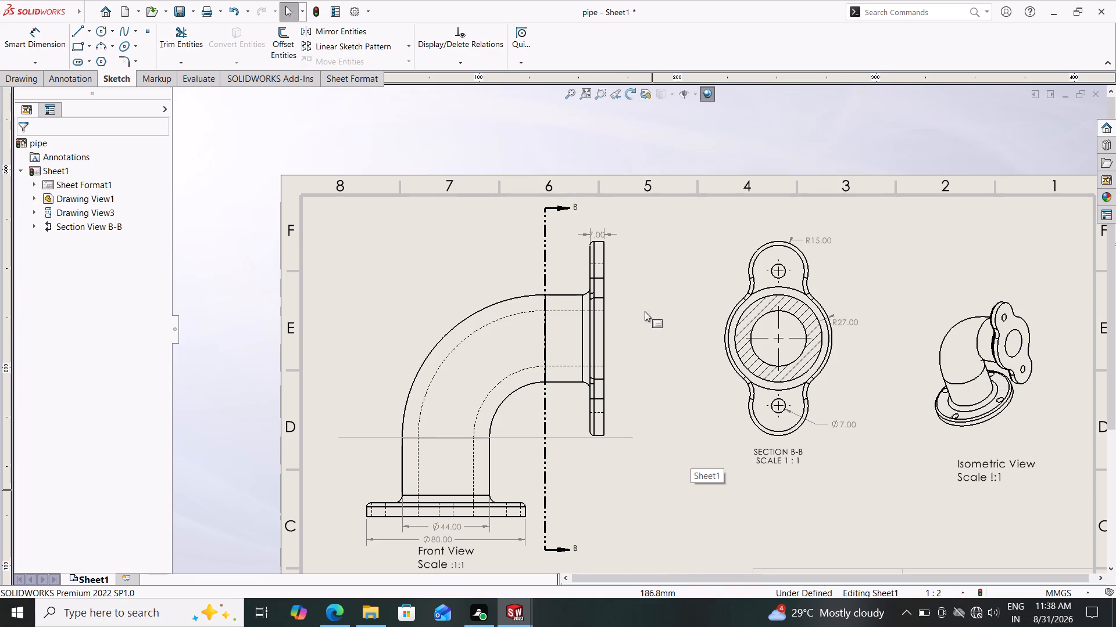
click(635, 232)
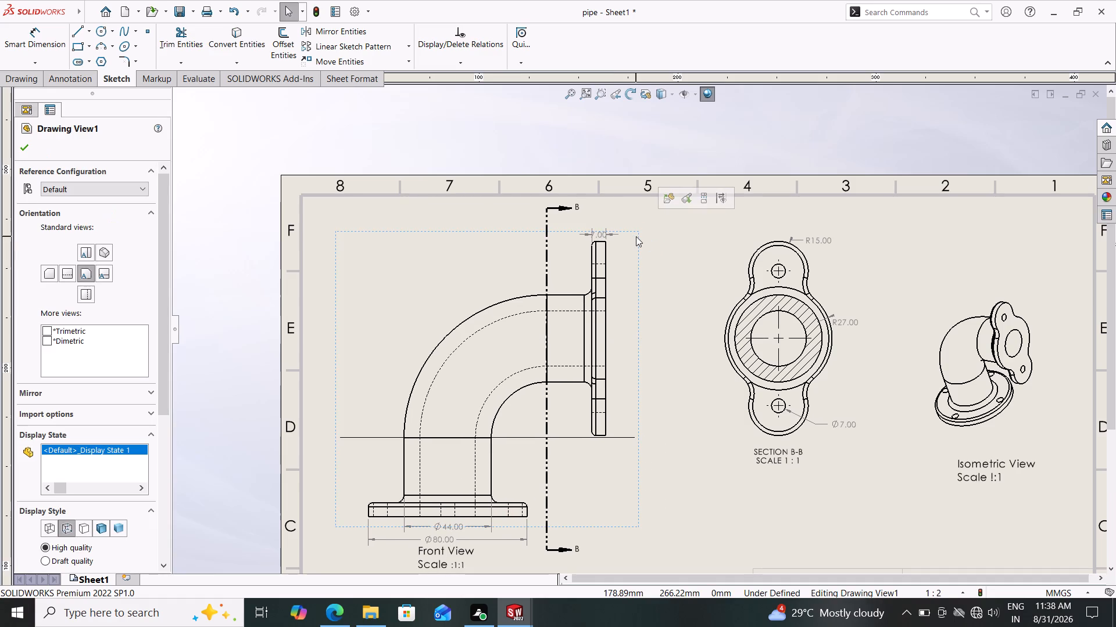
key(Escape)
key(Escape)
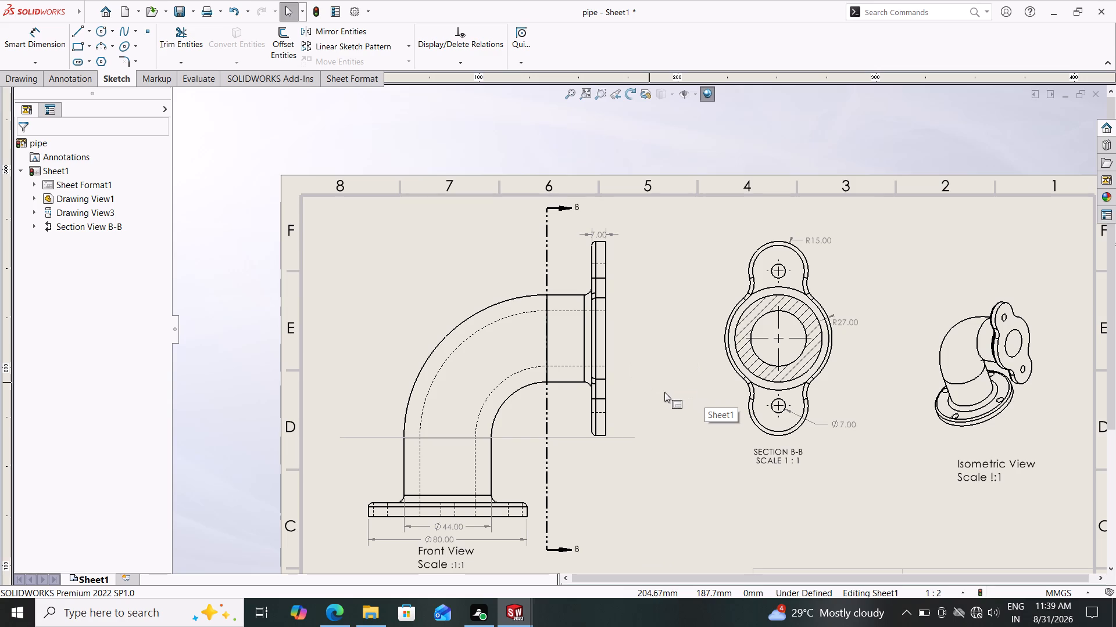
scroll(692, 413, down, 1)
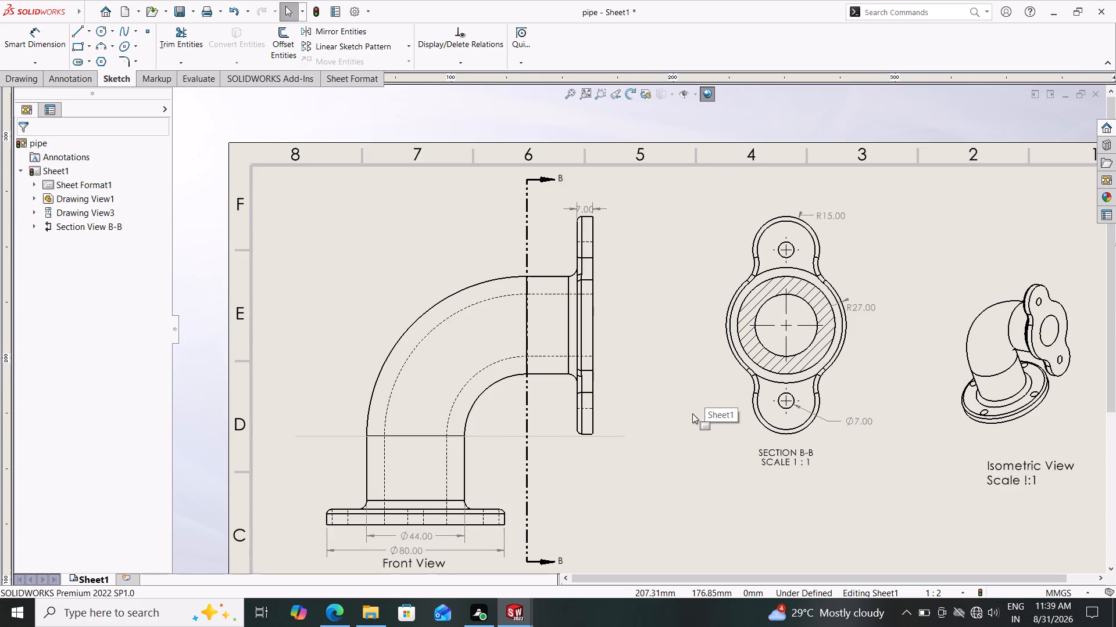
scroll(692, 413, up, 1)
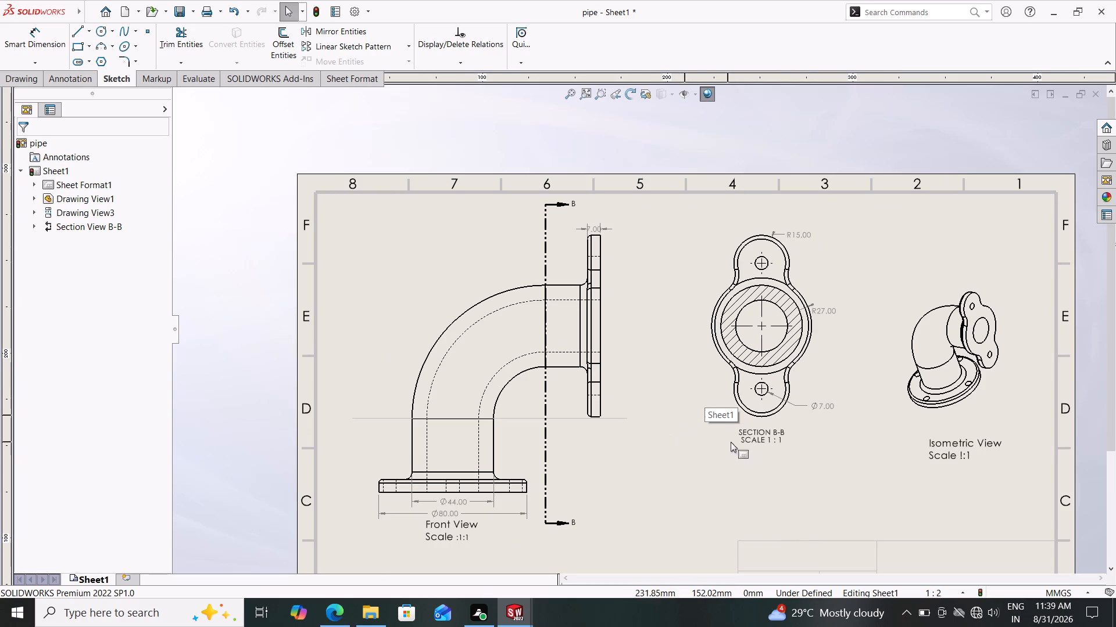
scroll(714, 488, up, 2)
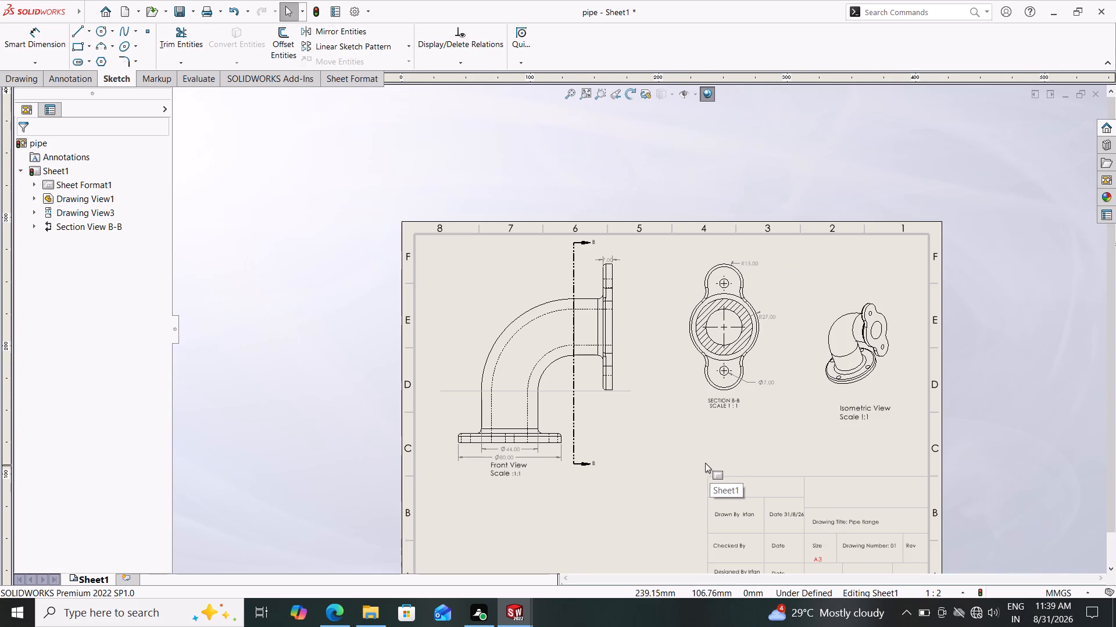
scroll(703, 462, up, 1)
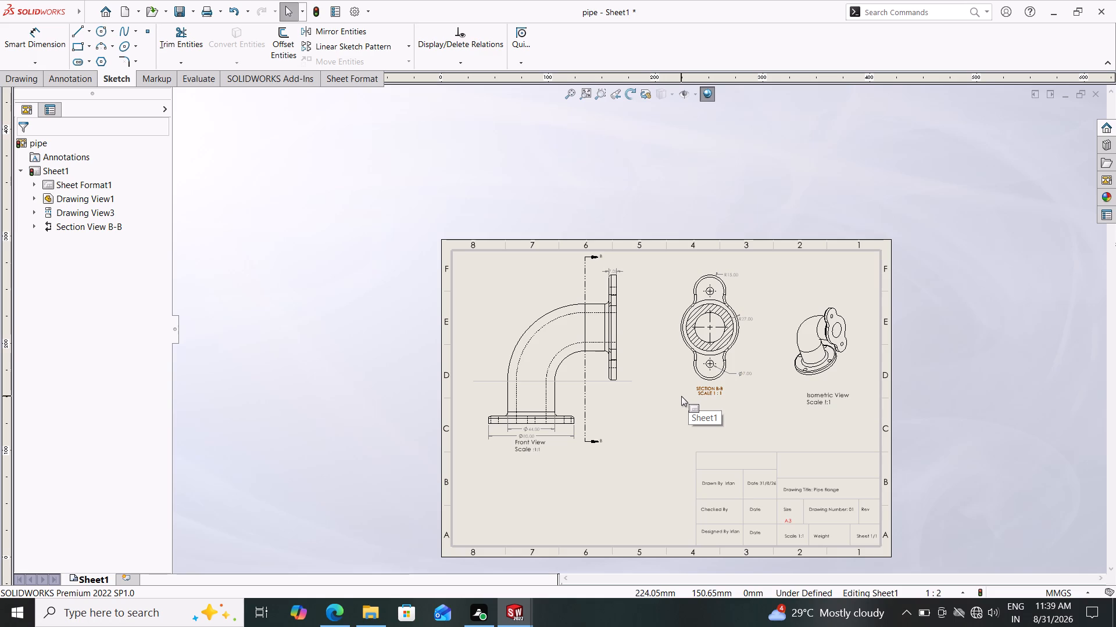
scroll(660, 376, down, 2)
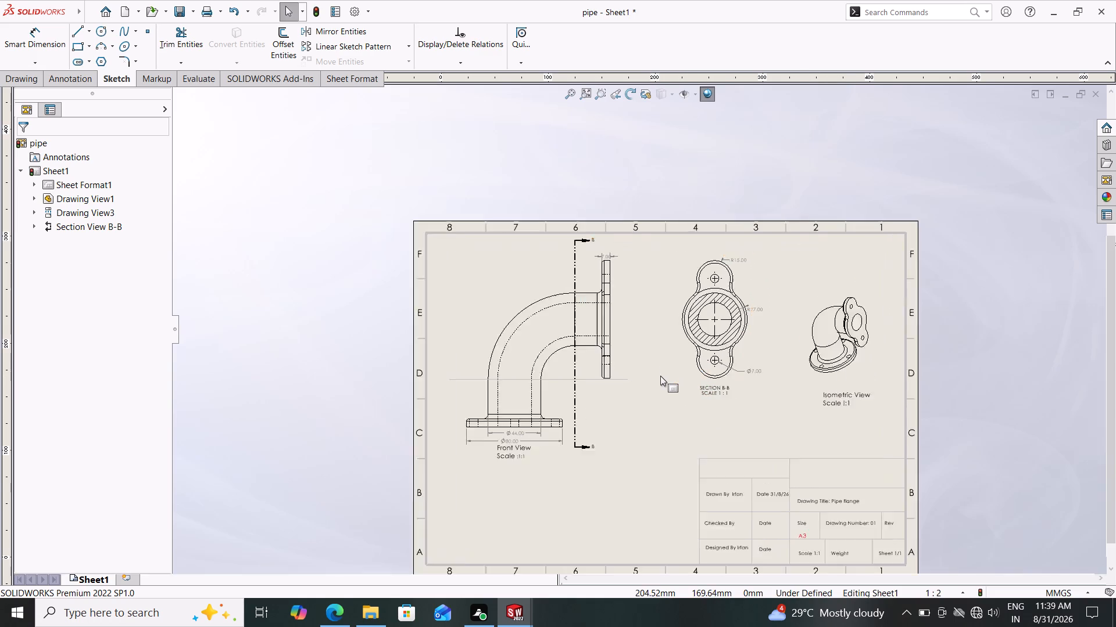
Dimension the pipe-to-flange fillet radii at both flanges and the bottom flange's rounded top edge in the front view.
scroll(660, 376, down, 1)
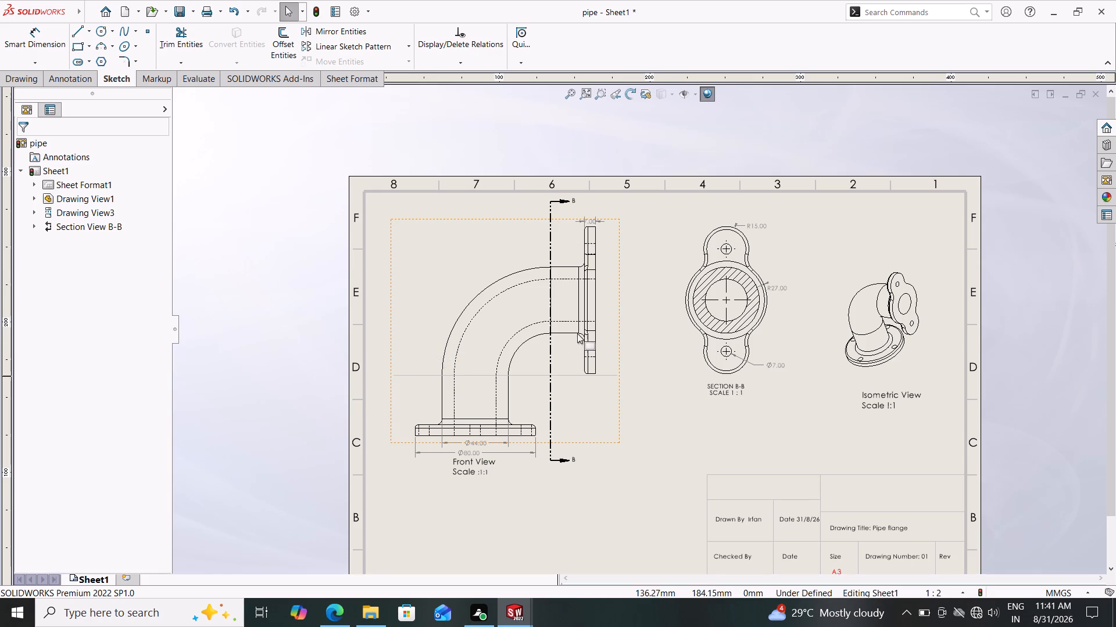
scroll(616, 358, down, 1)
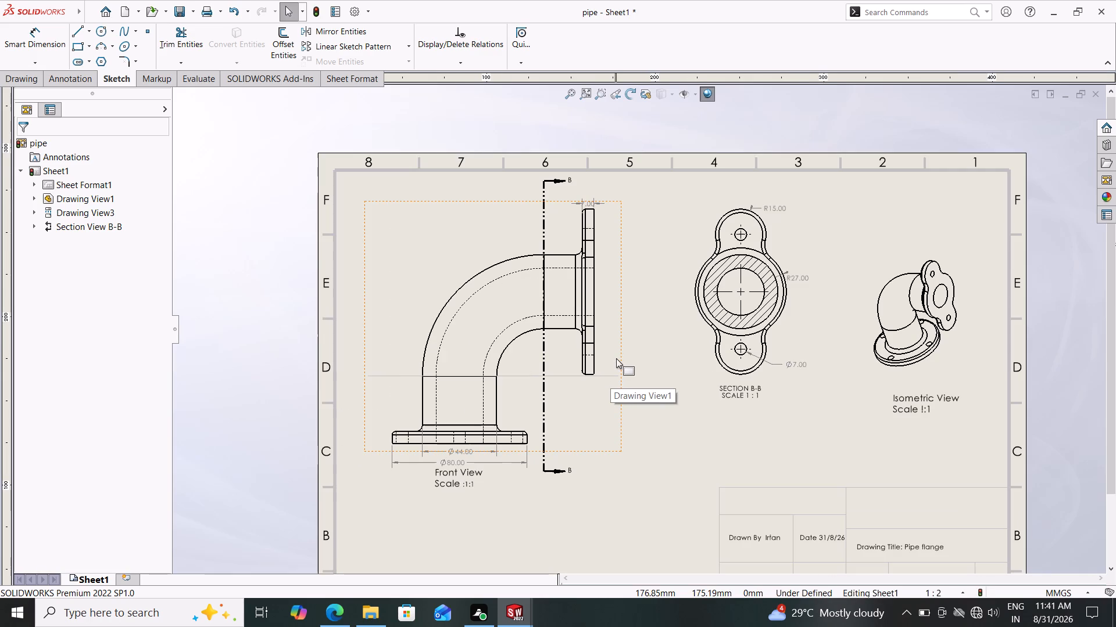
scroll(609, 329, down, 1)
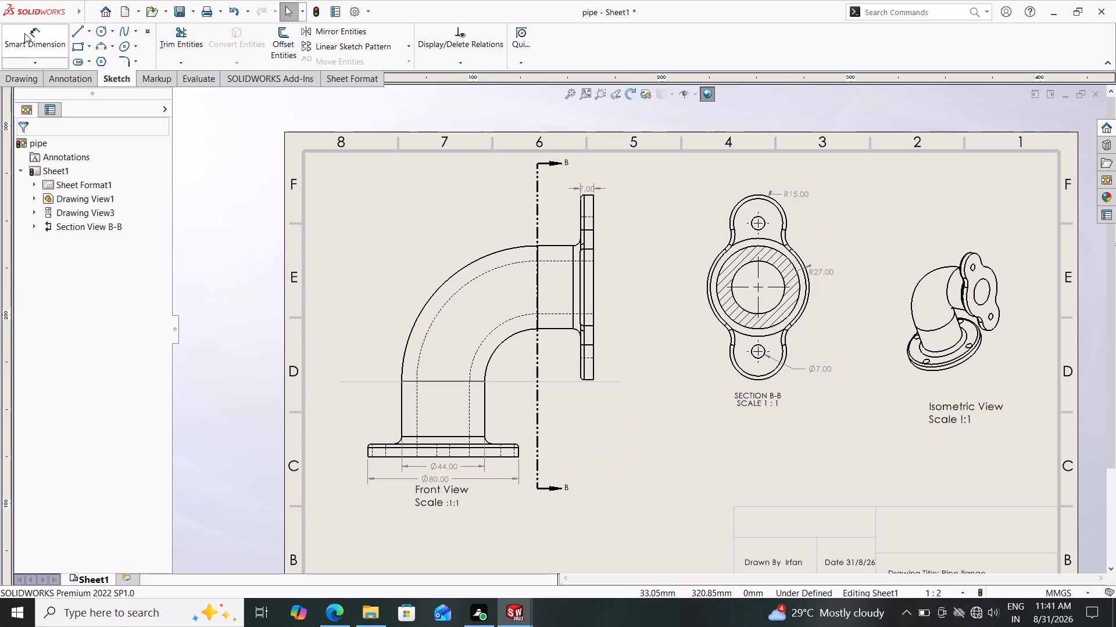
drag(24, 33, 27, 48)
scroll(550, 212, down, 2)
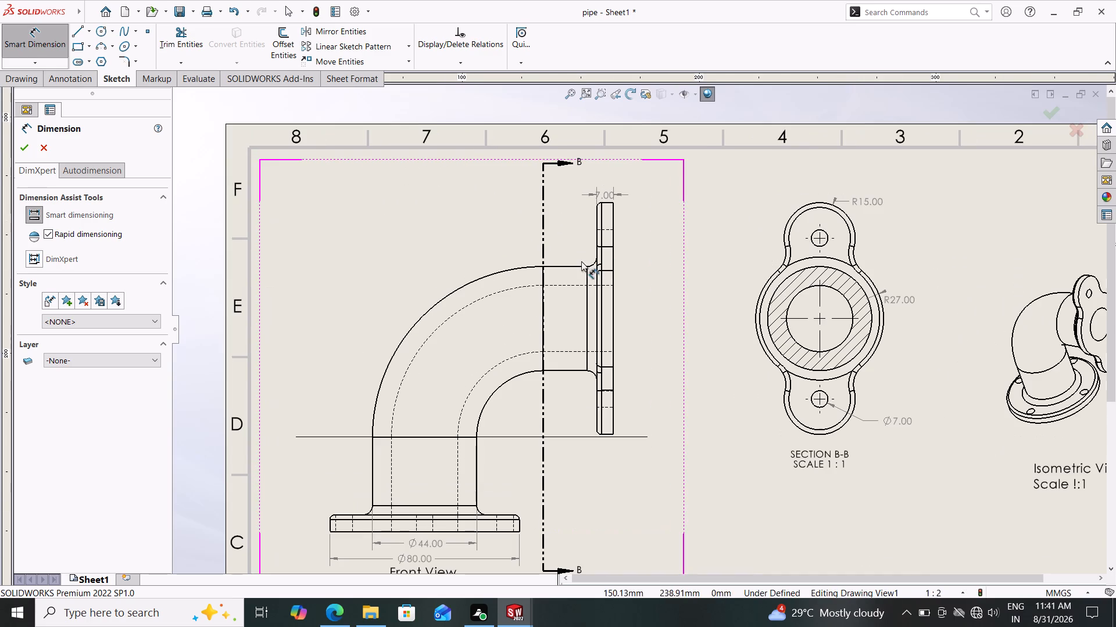
click(591, 264)
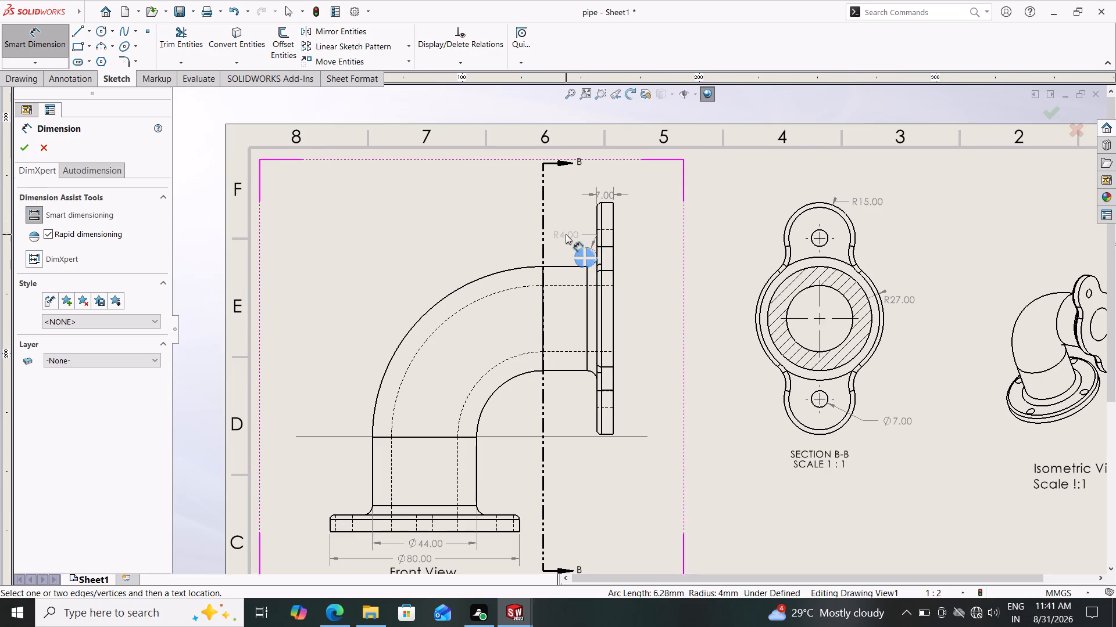
click(558, 230)
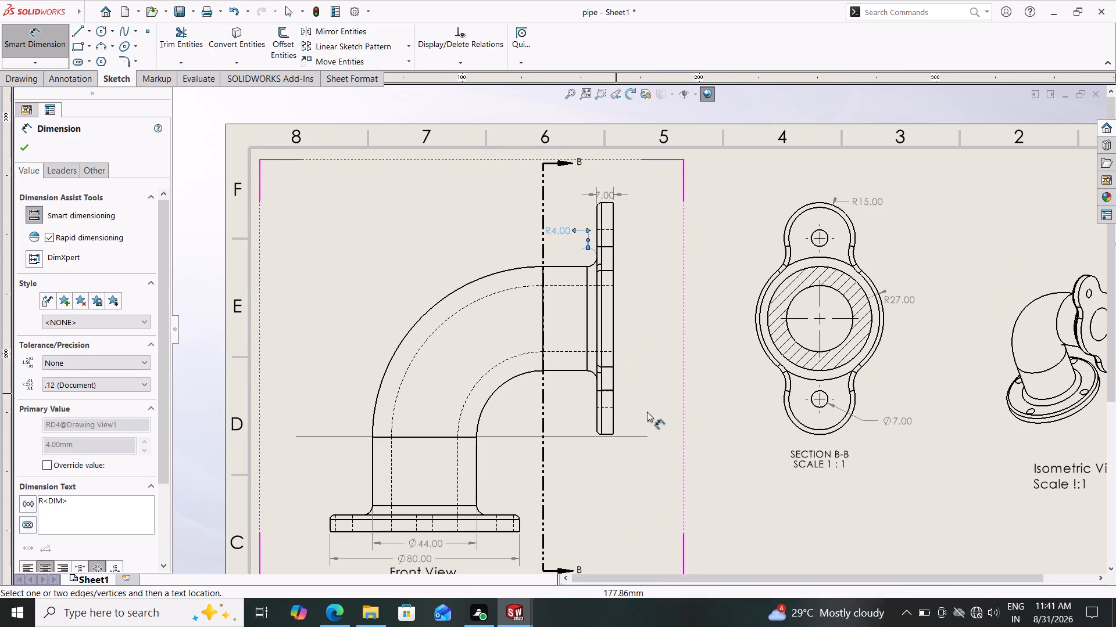
click(478, 508)
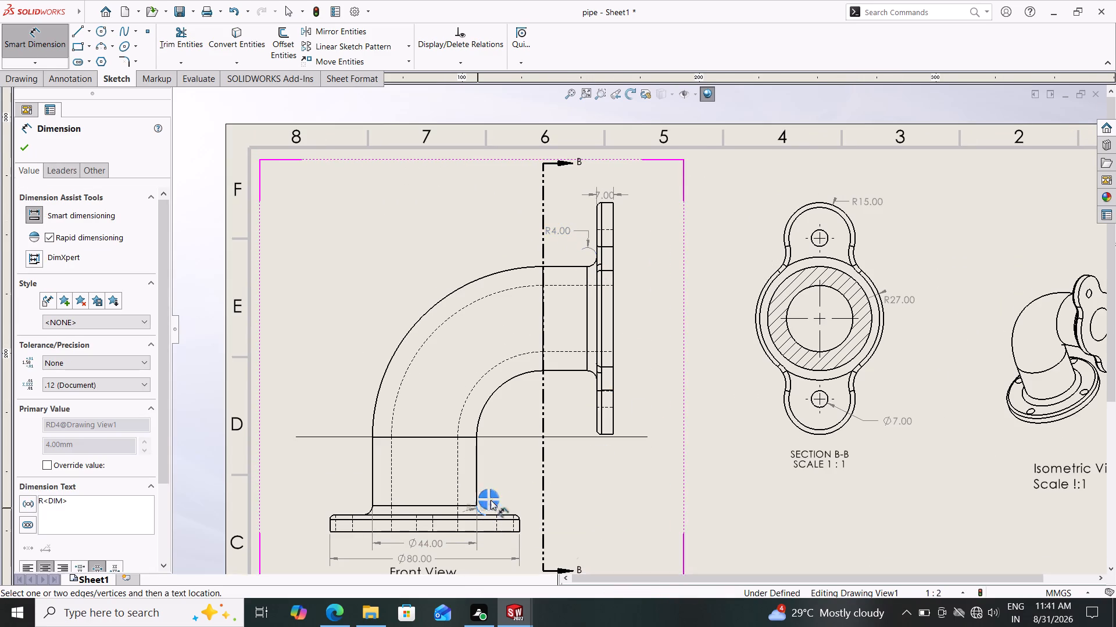
click(518, 474)
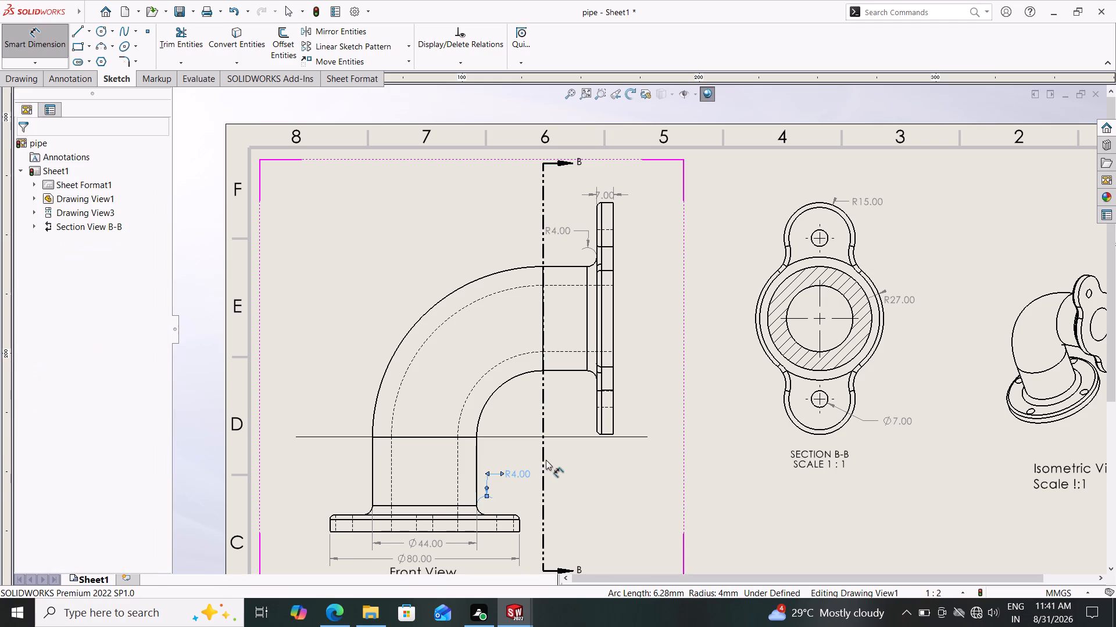
click(518, 516)
click(528, 502)
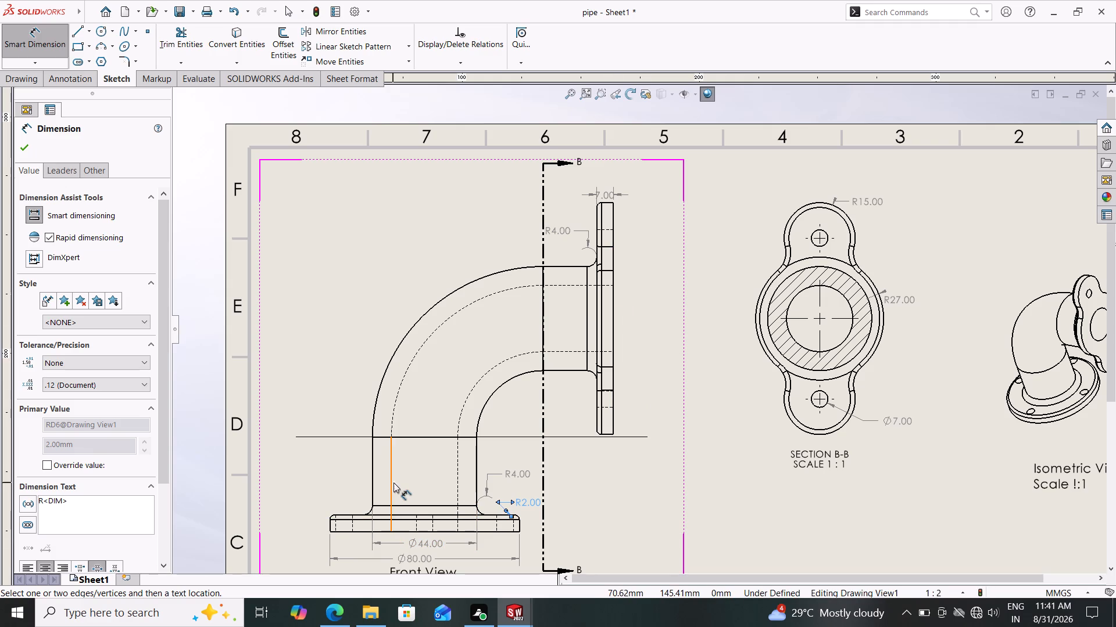
Dimension the bore diameter between the hidden lines at the elbow's horizontal end, placing it just outside the upright flange.
click(573, 285)
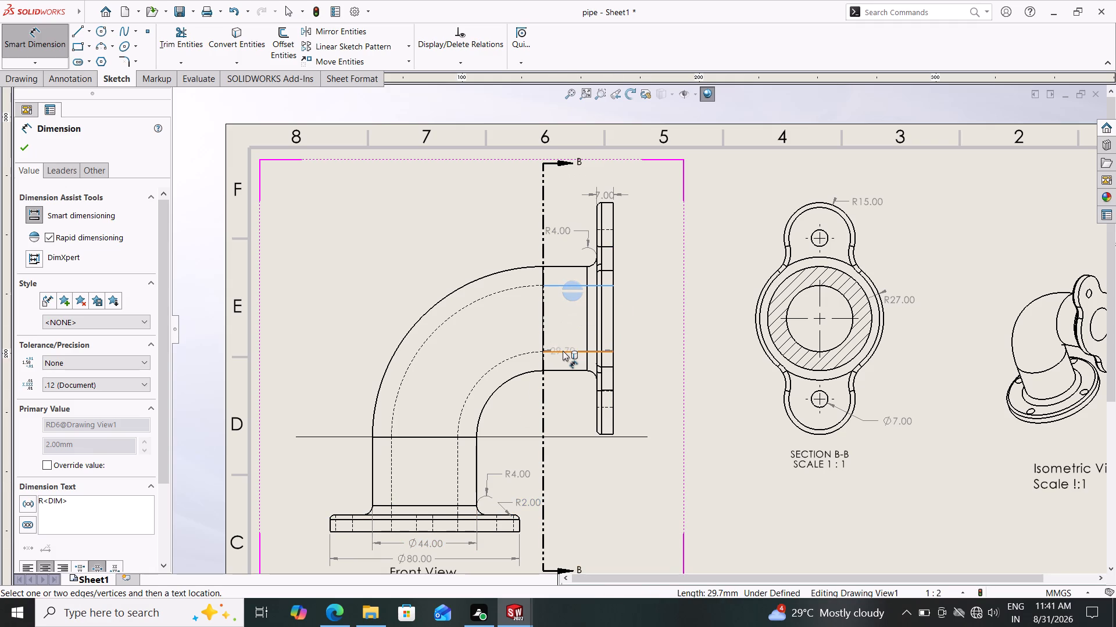
click(563, 351)
click(634, 319)
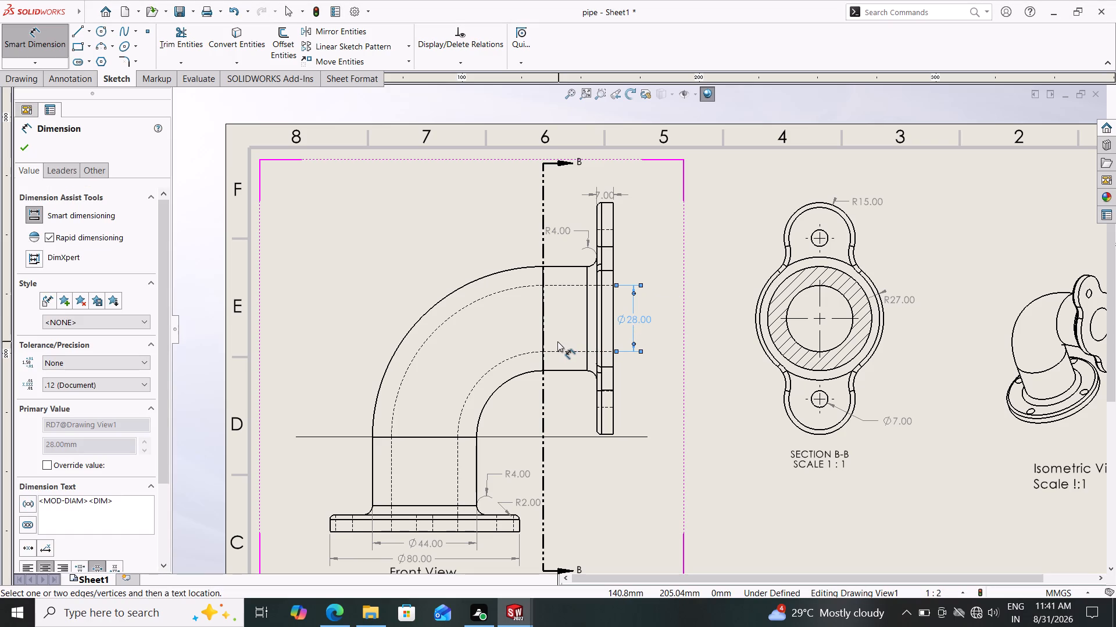
key(Escape)
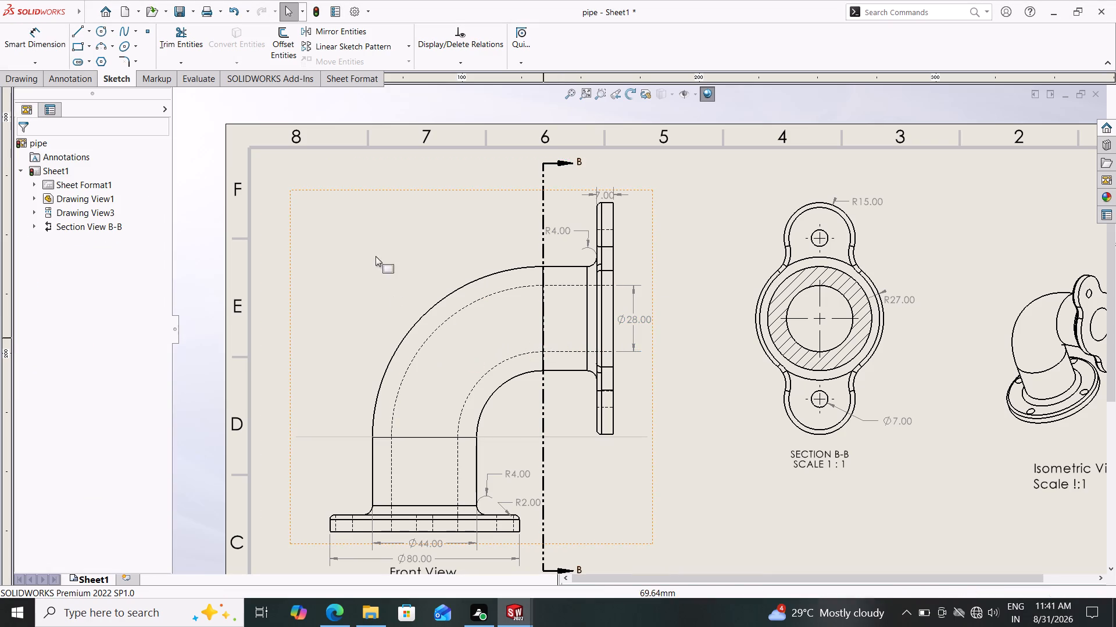
Dimension the outer diameter of the elbow's vertical pipe section in the front view, placing it inside the pipe.
click(29, 31)
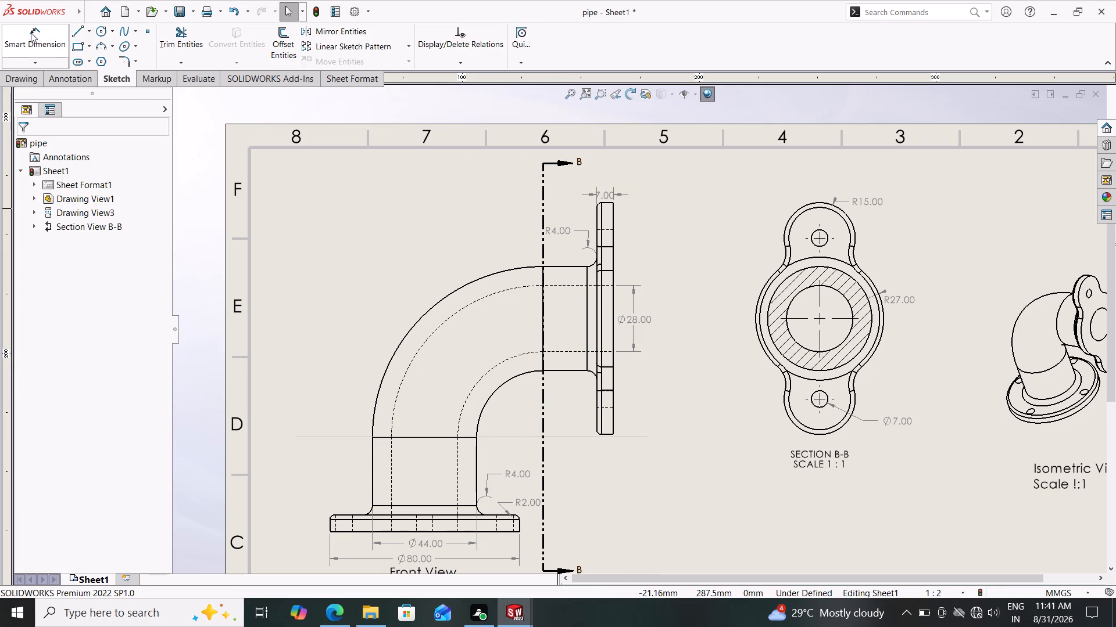
click(371, 467)
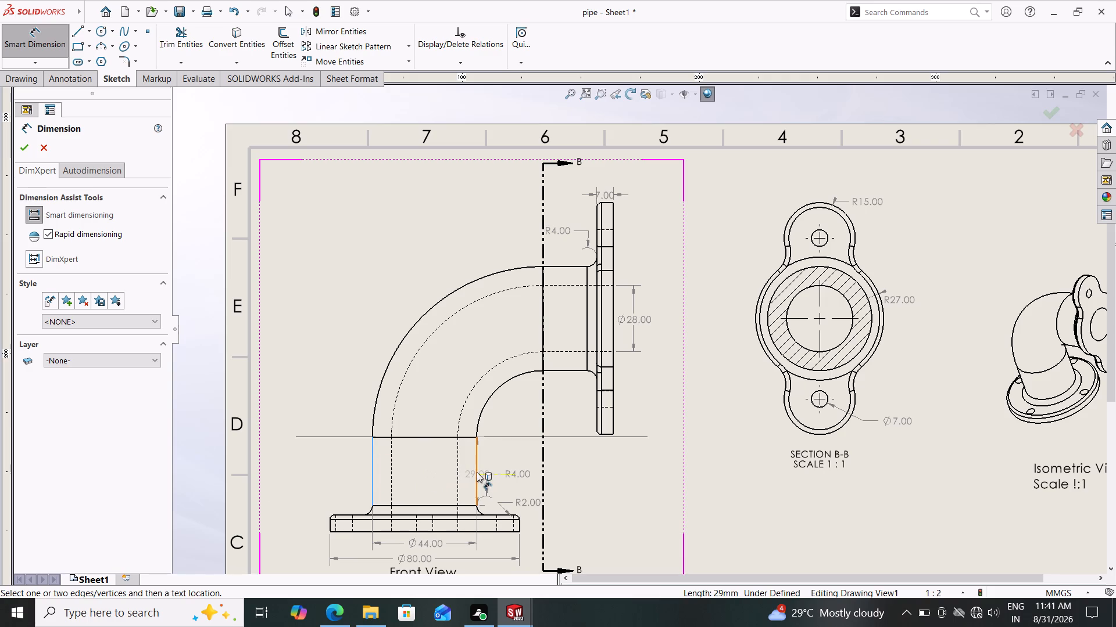
drag(477, 472, 464, 468)
click(424, 470)
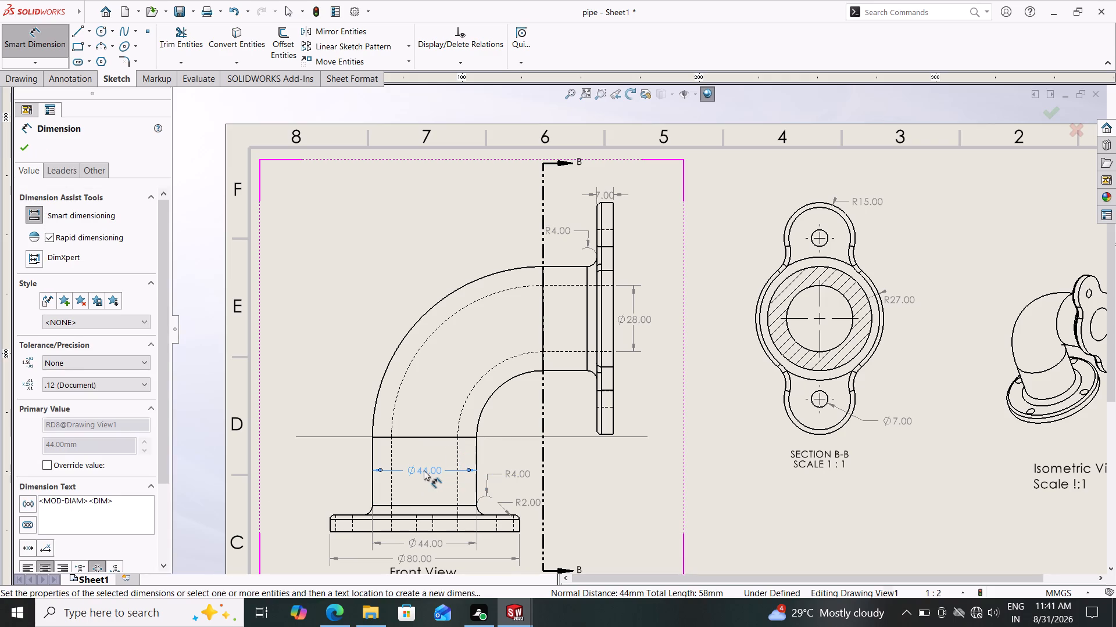
click(27, 147)
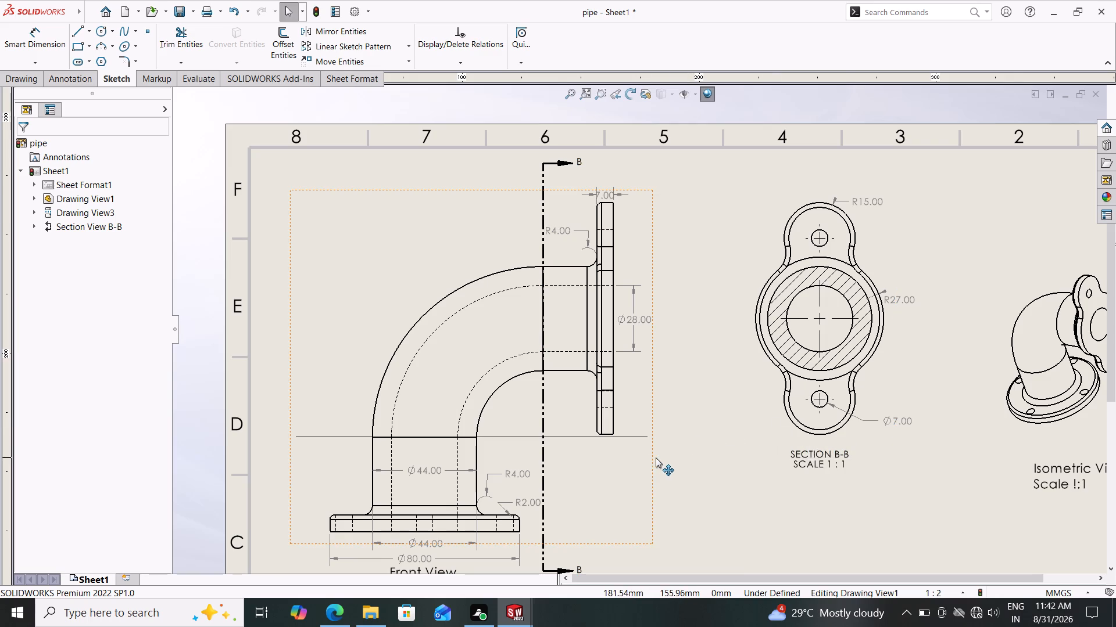
Examine the whole sheet and the front view's dimensions for completeness and layout.
scroll(656, 457, up, 2)
scroll(574, 475, up, 2)
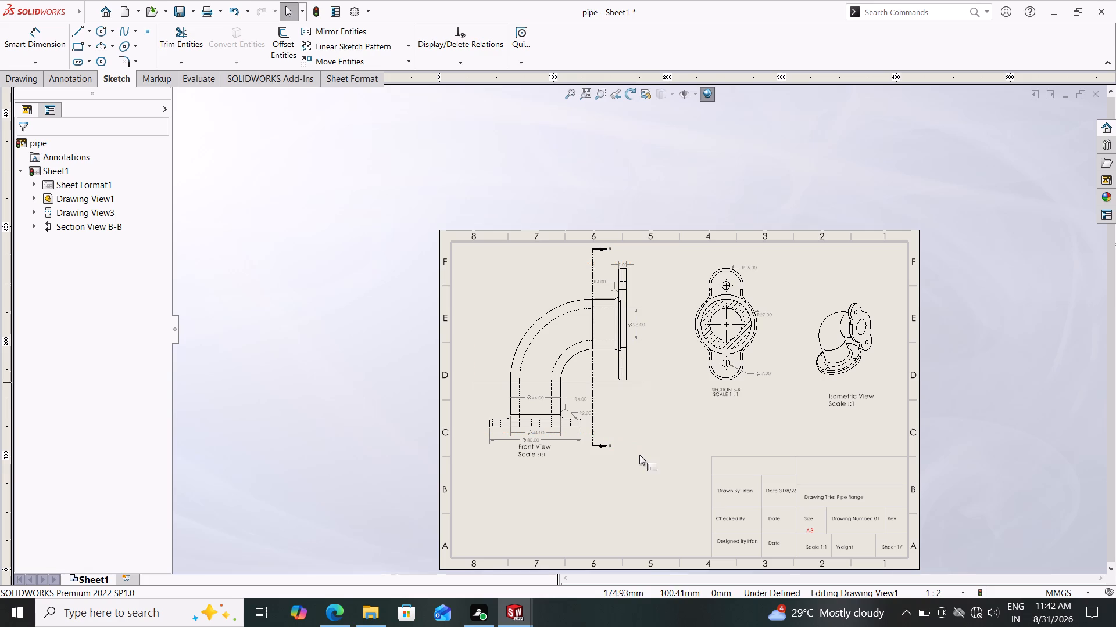
scroll(665, 434, down, 2)
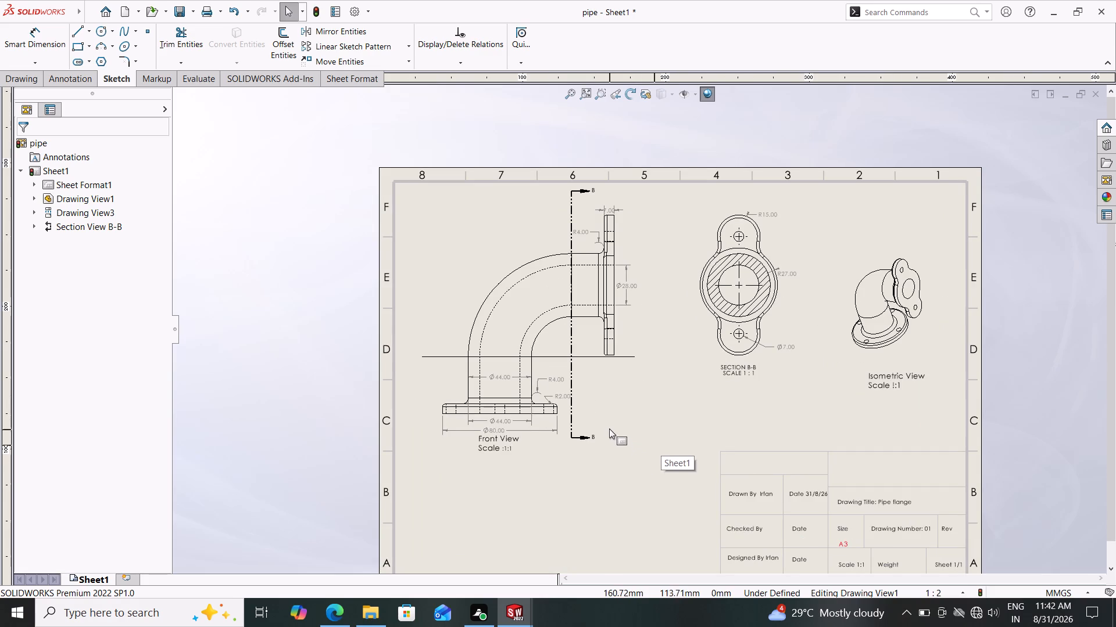
scroll(598, 394, down, 2)
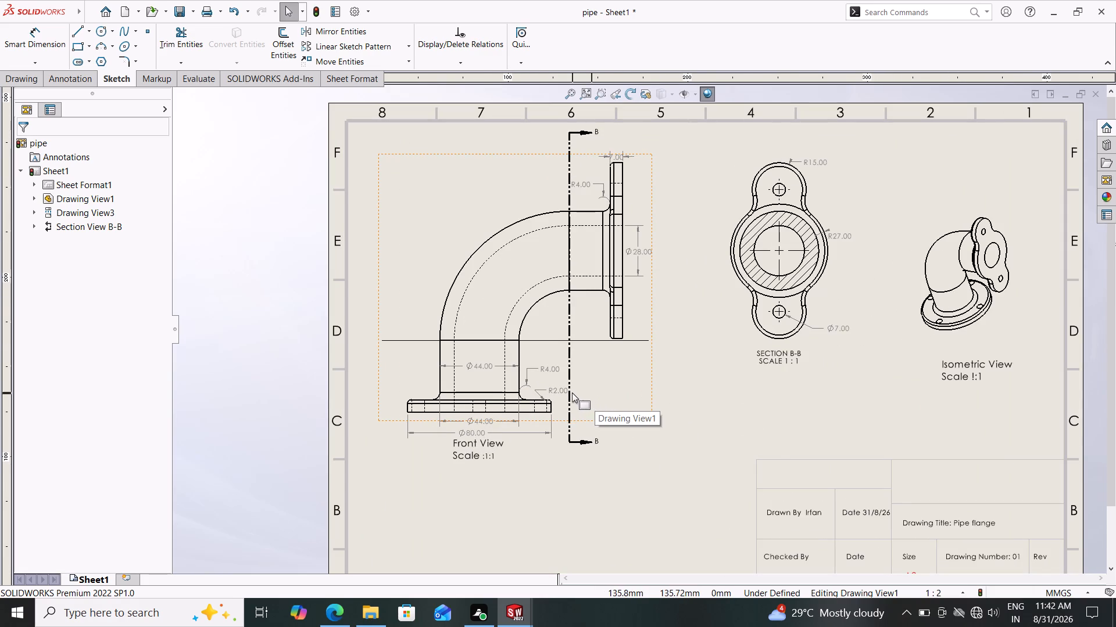
scroll(572, 392, down, 1)
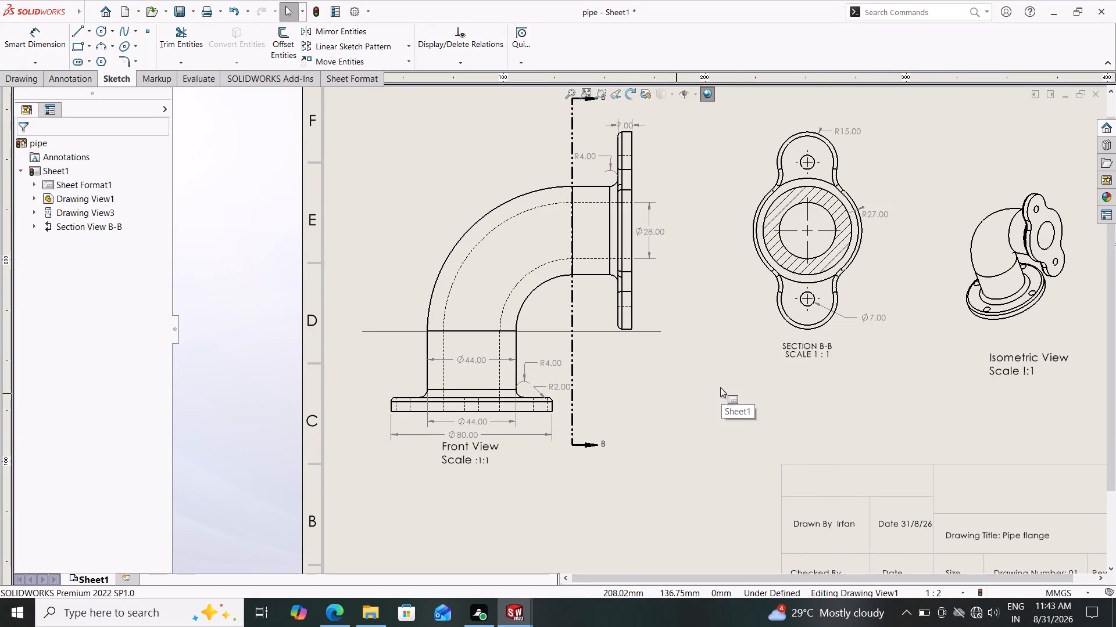
scroll(712, 388, up, 1)
scroll(711, 388, down, 1)
scroll(701, 395, up, 2)
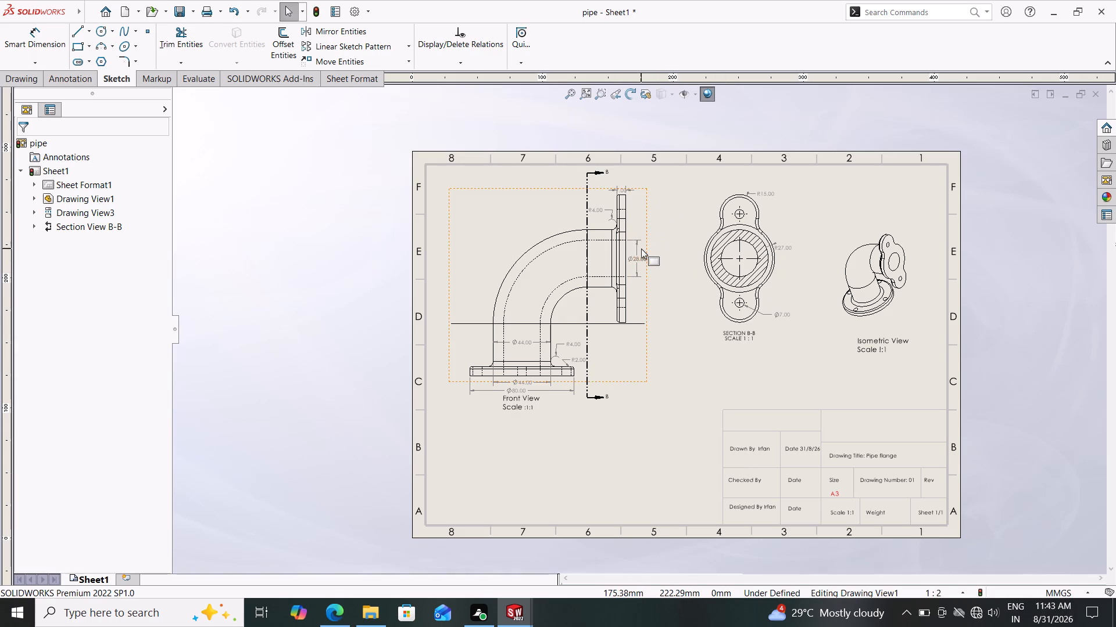
scroll(641, 248, down, 3)
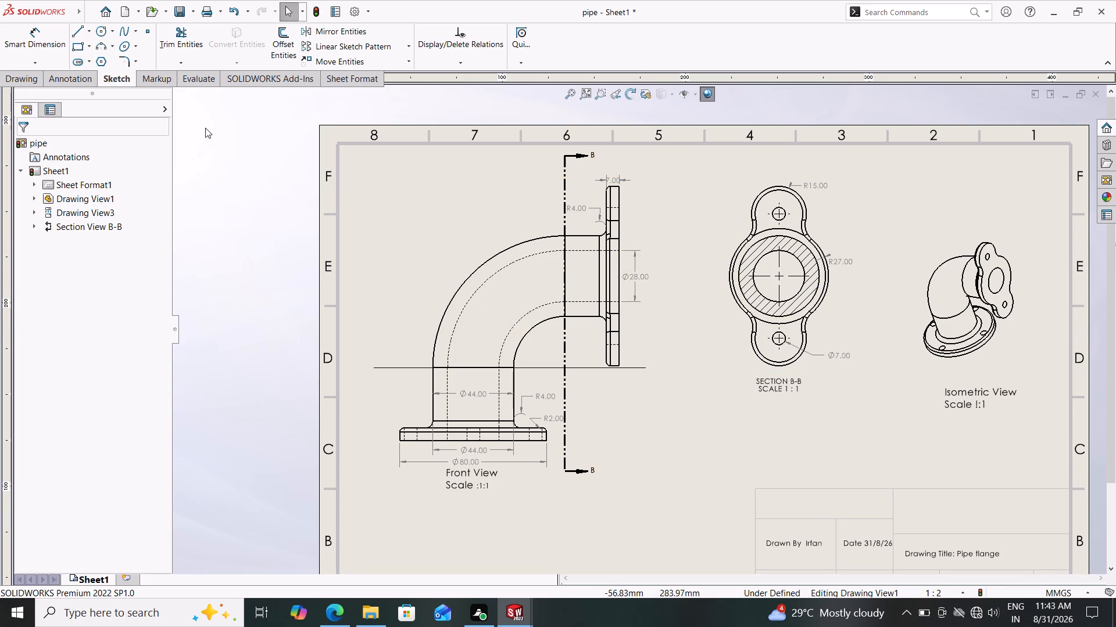
Dimension the radius of the elbow's outer hidden bore arc in the front view, placing it outside the bend.
click(27, 43)
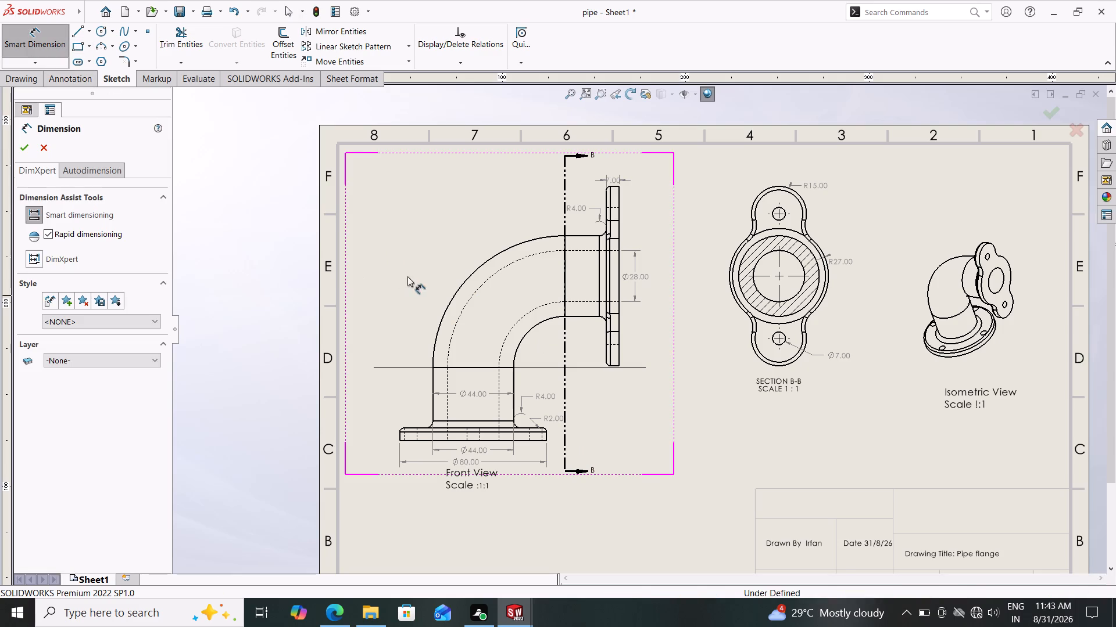
click(479, 289)
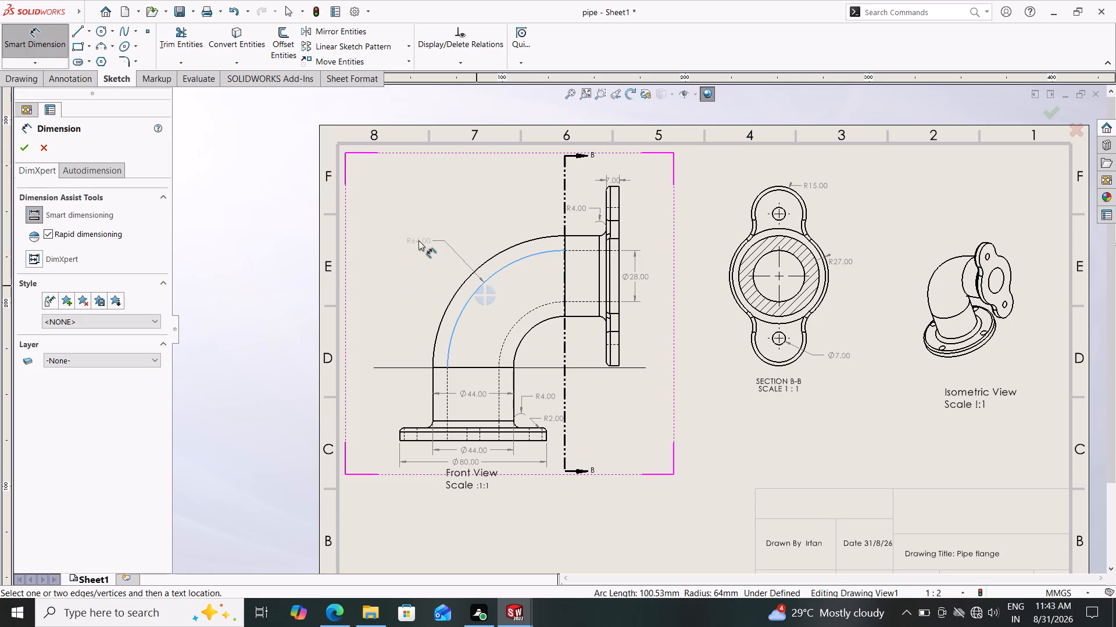
click(419, 240)
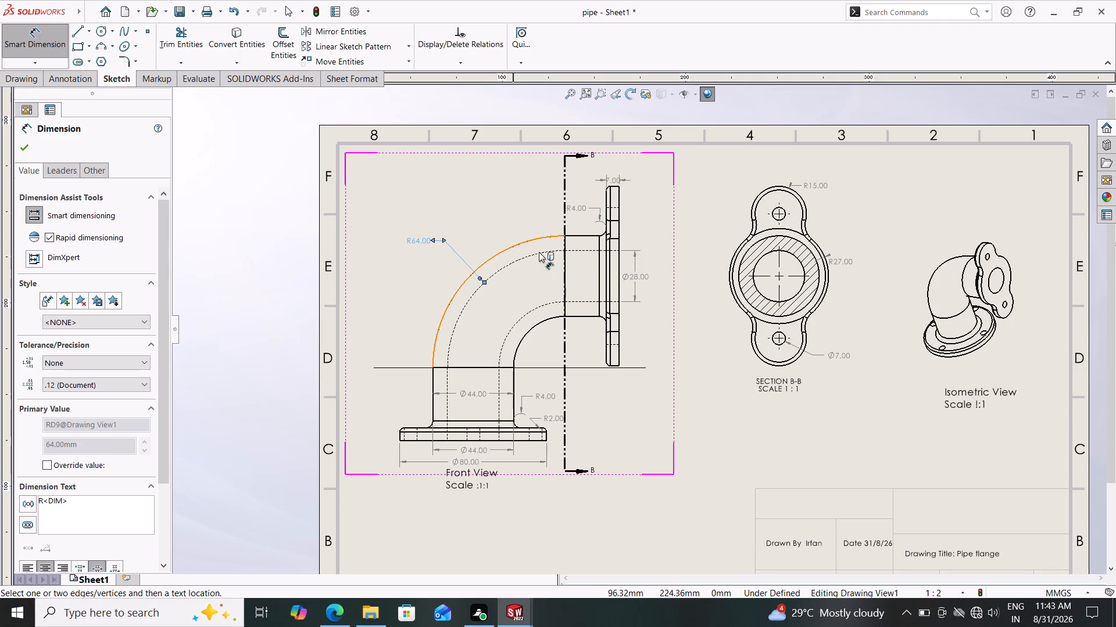
click(23, 143)
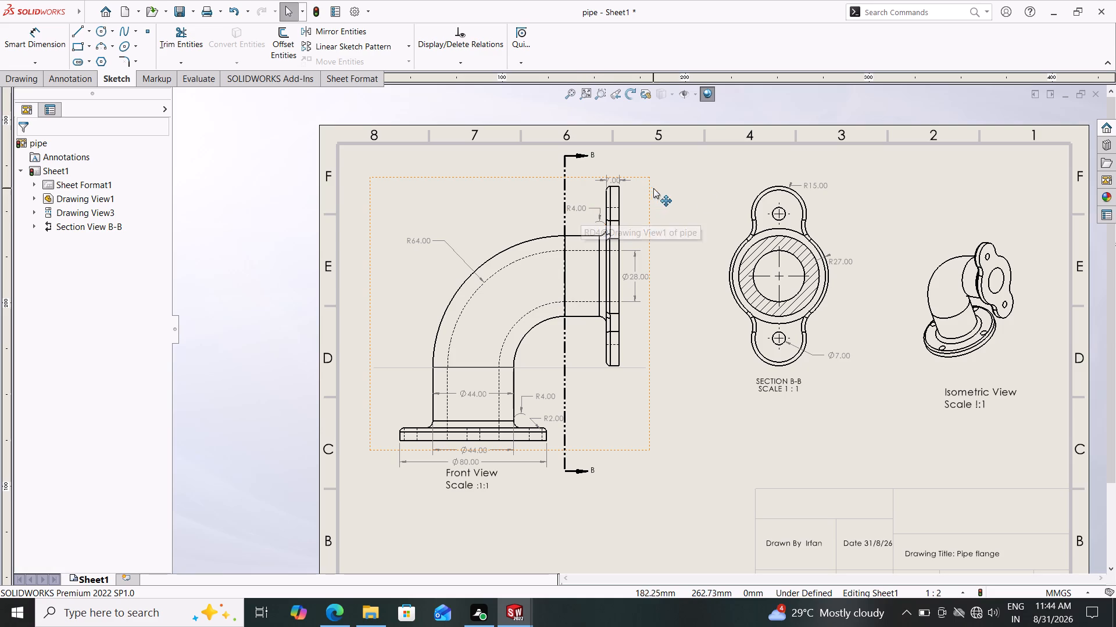
Dimension the bolt hole diameter between the bottom flange's outermost hidden lines in the front view, placing it just above the flange.
scroll(649, 197, down, 2)
scroll(602, 271, up, 1)
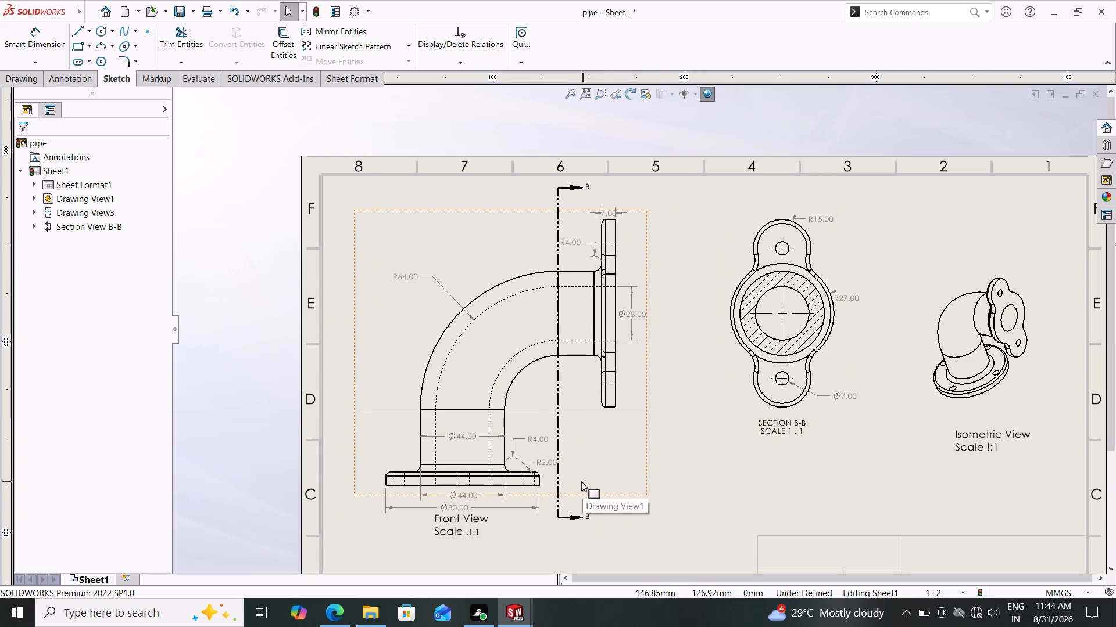
scroll(480, 427, down, 1)
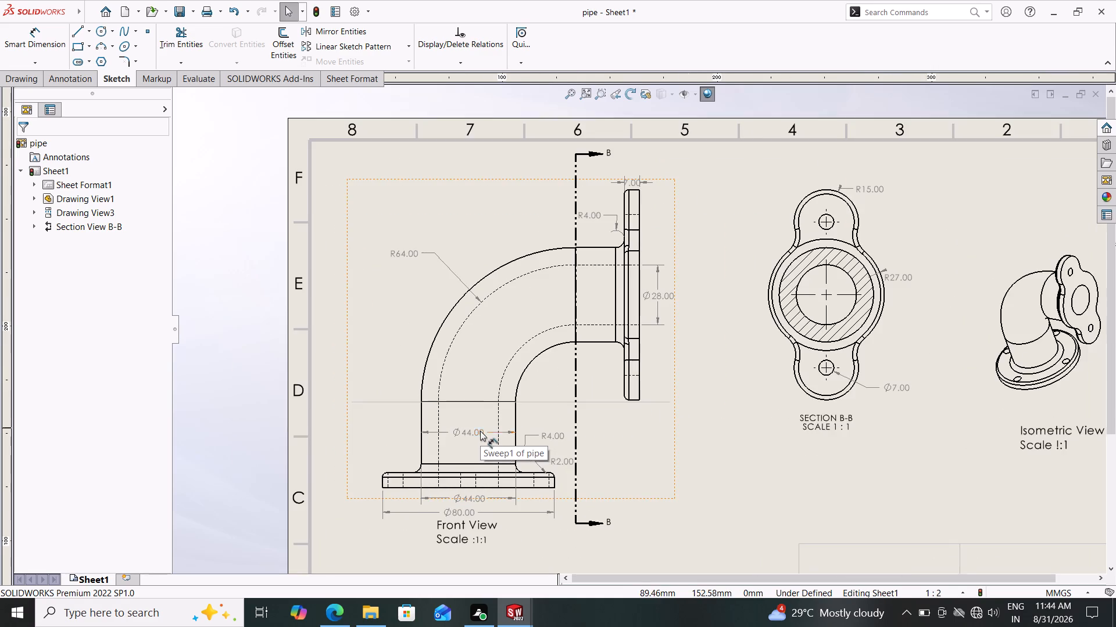
scroll(480, 431, down, 3)
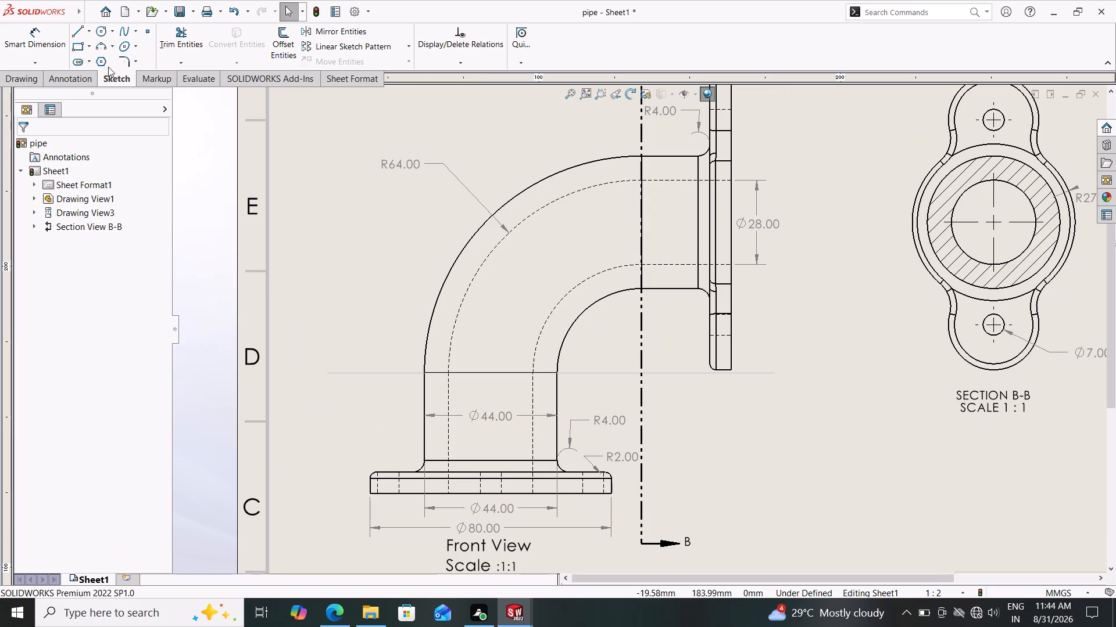
click(49, 35)
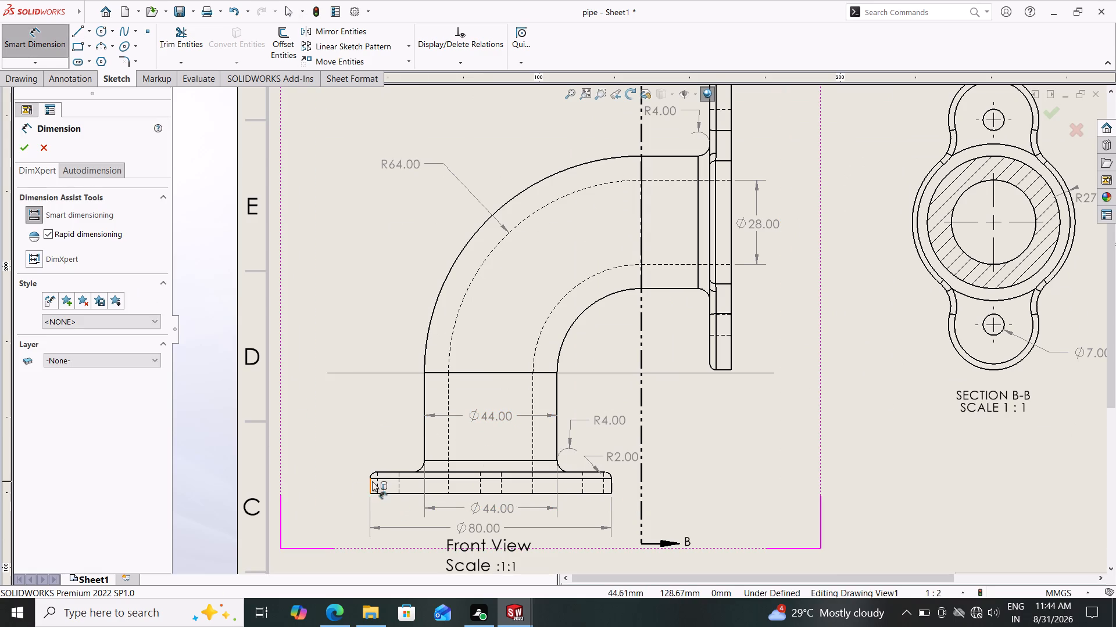
click(377, 482)
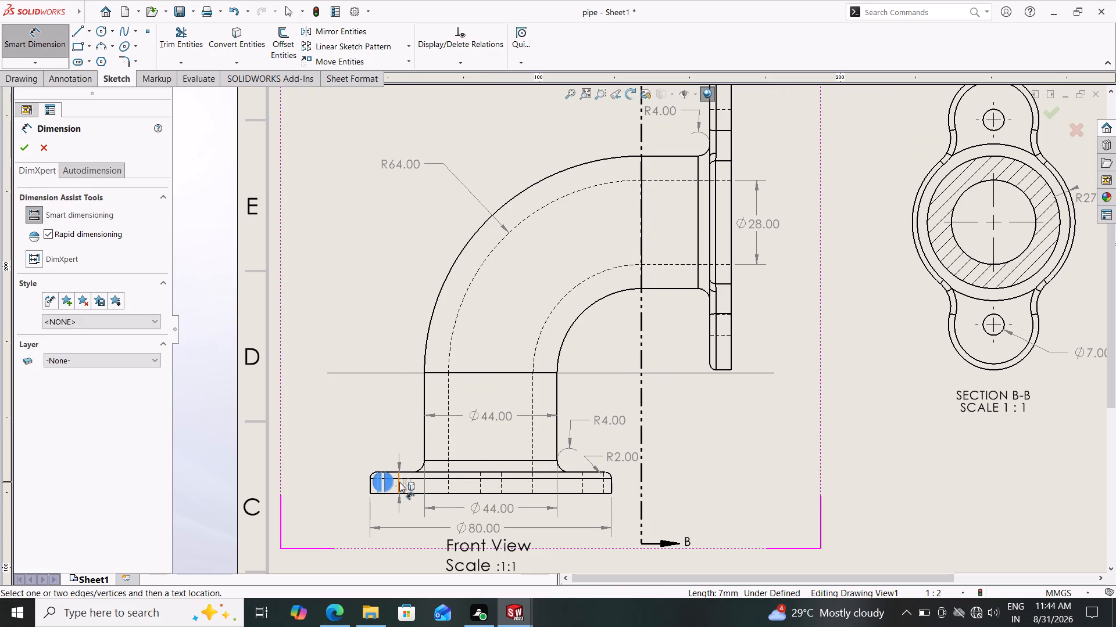
click(399, 482)
click(392, 448)
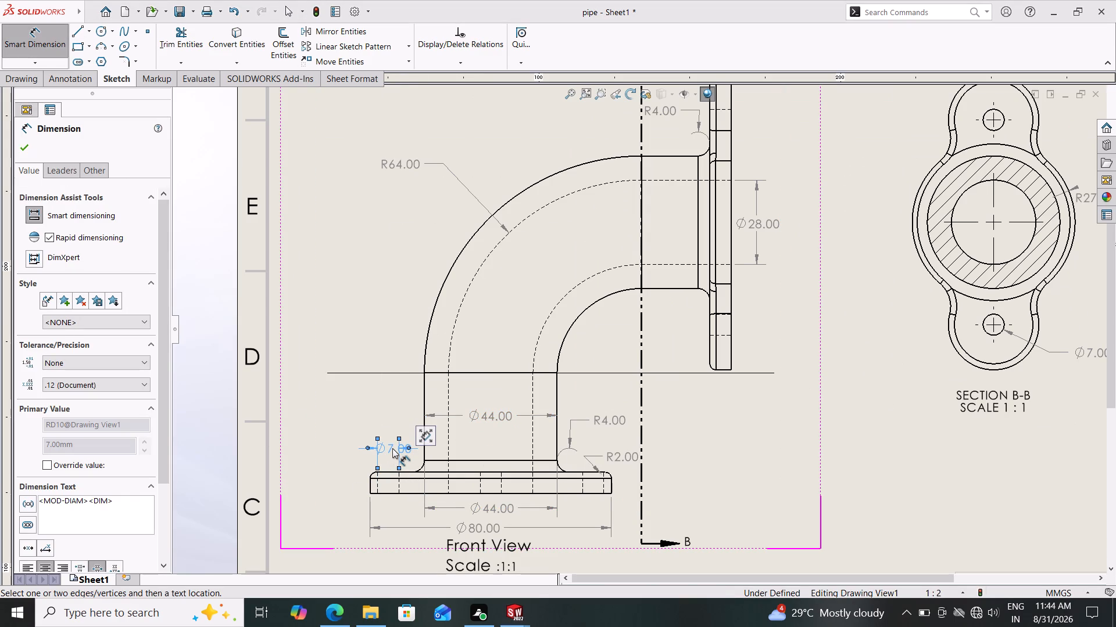
click(23, 149)
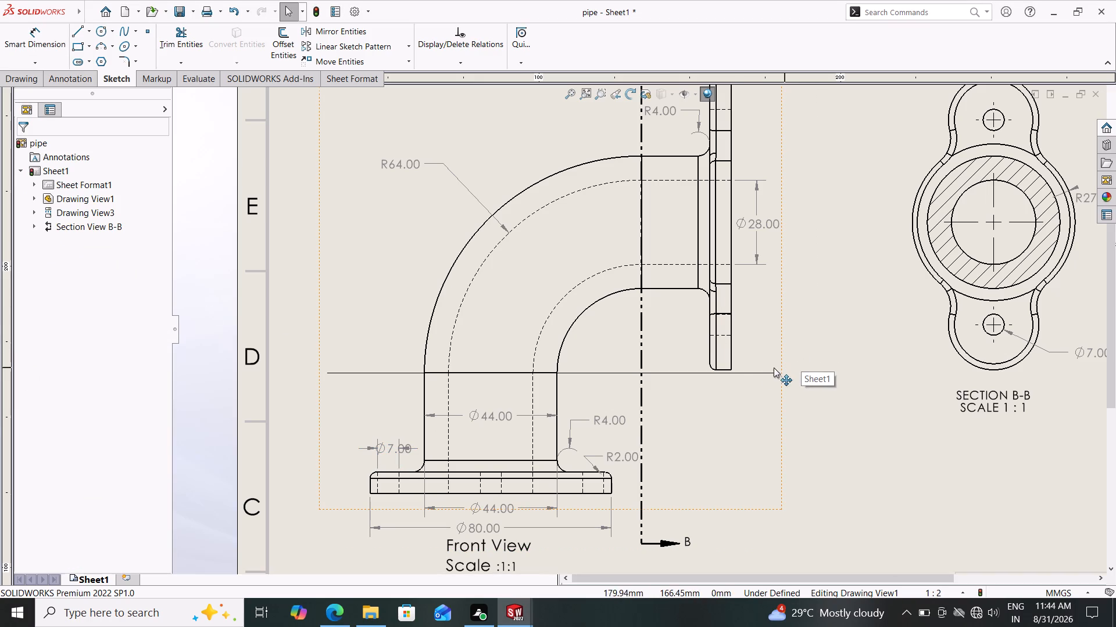
Shift section view B-B slightly towards the front view on the sheet.
scroll(733, 387, up, 1)
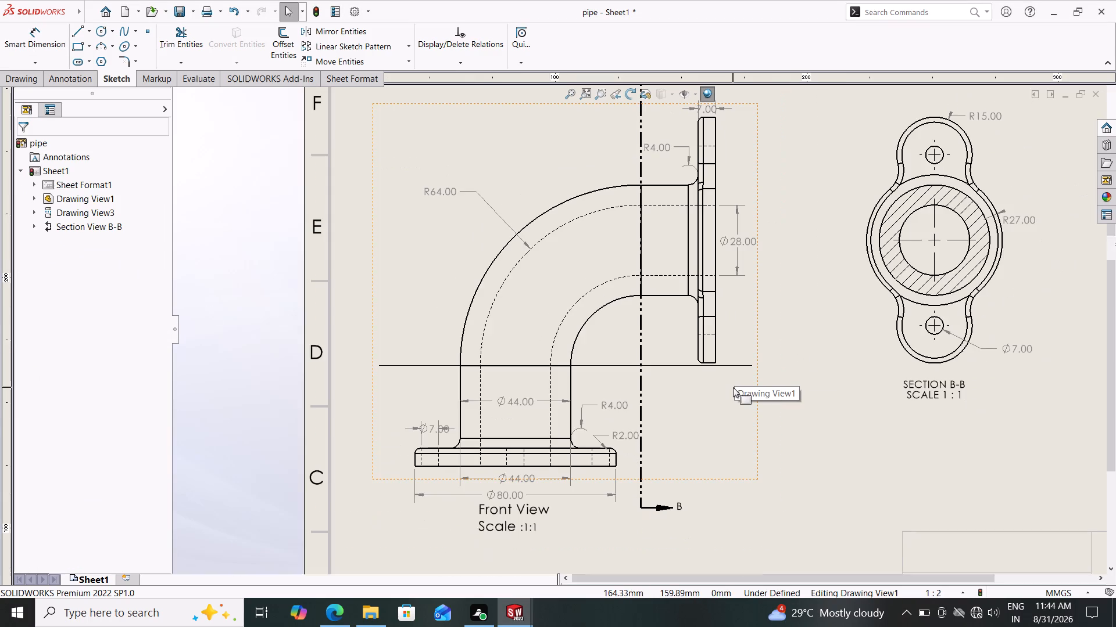
scroll(733, 401, up, 2)
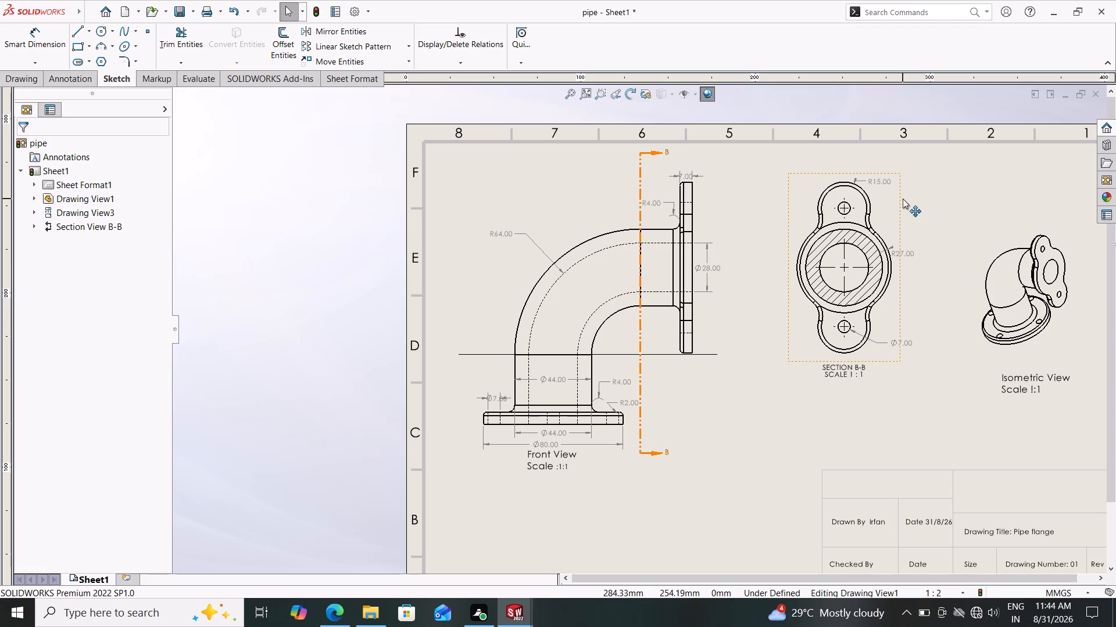
drag(892, 196, 913, 190)
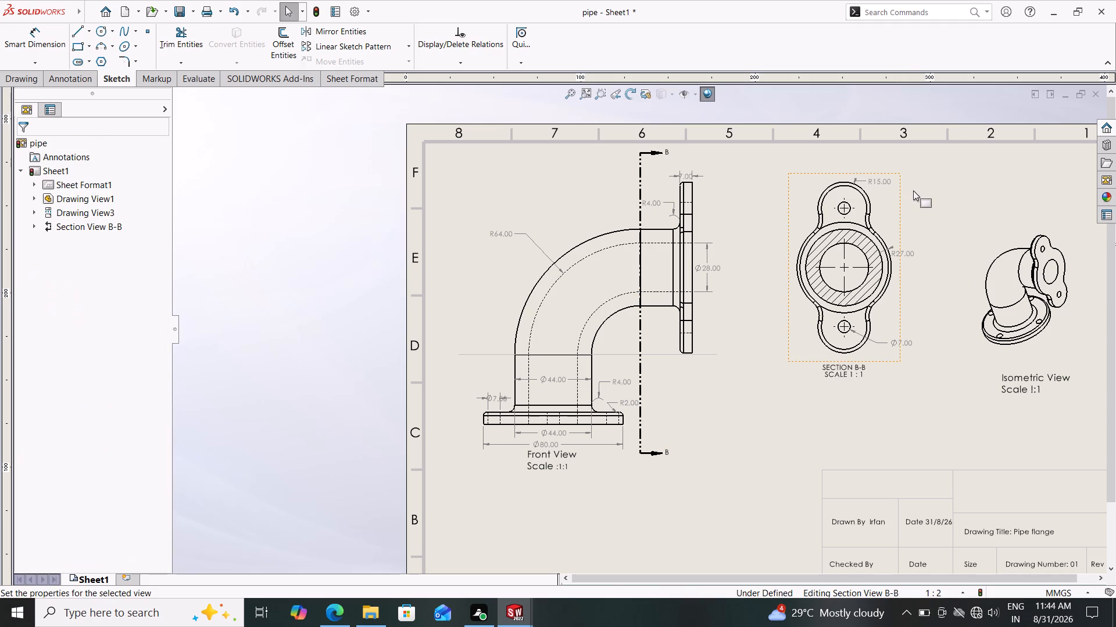
key(Escape)
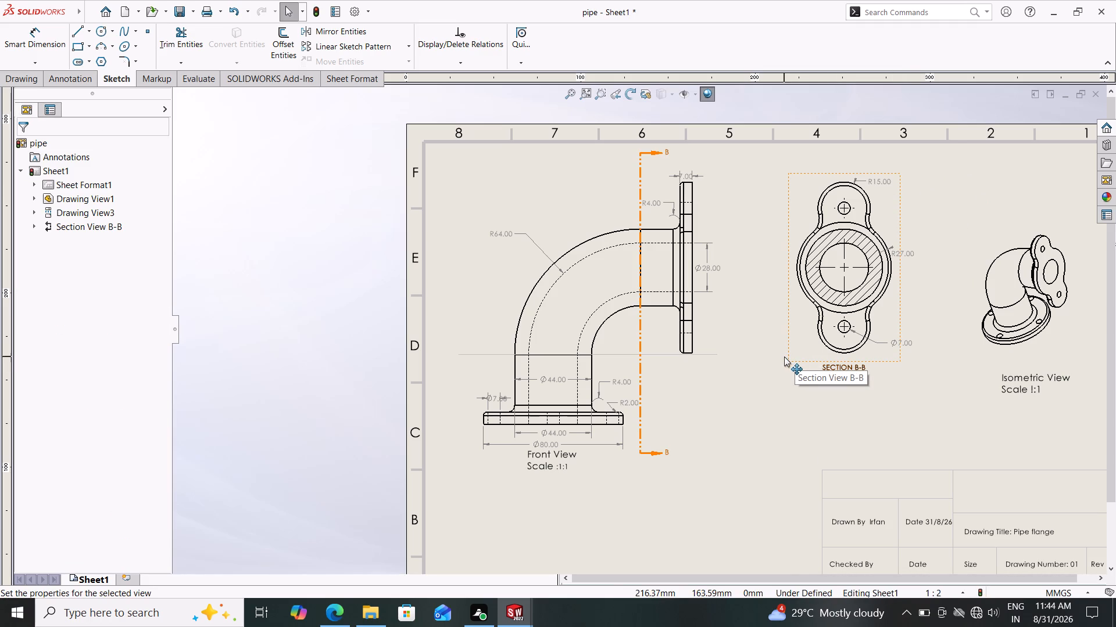
drag(791, 175, 792, 153)
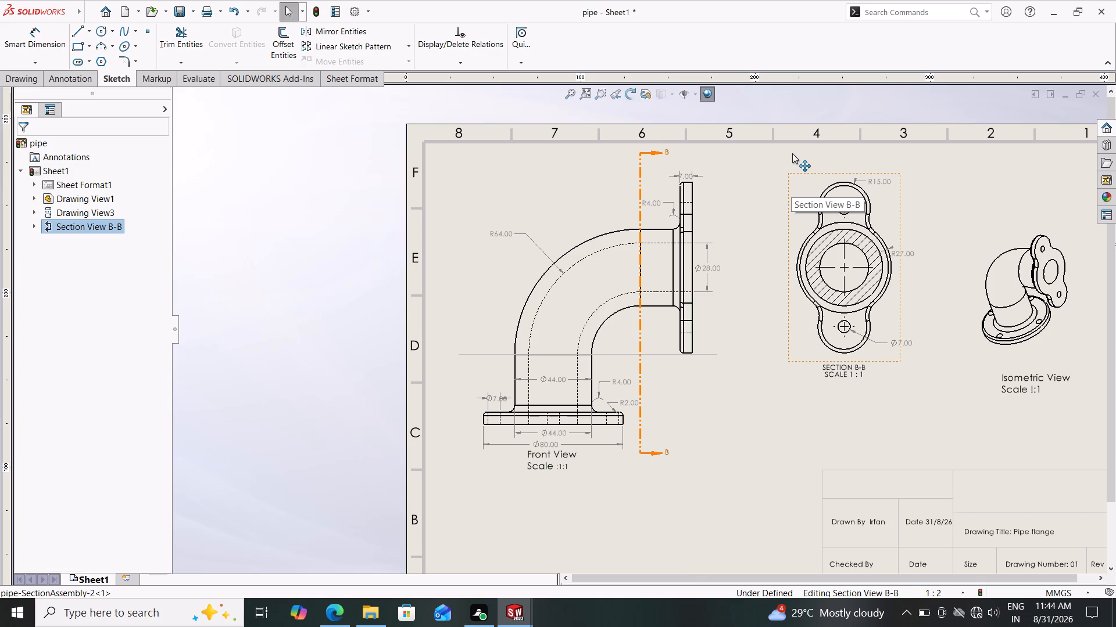
drag(792, 153, 790, 182)
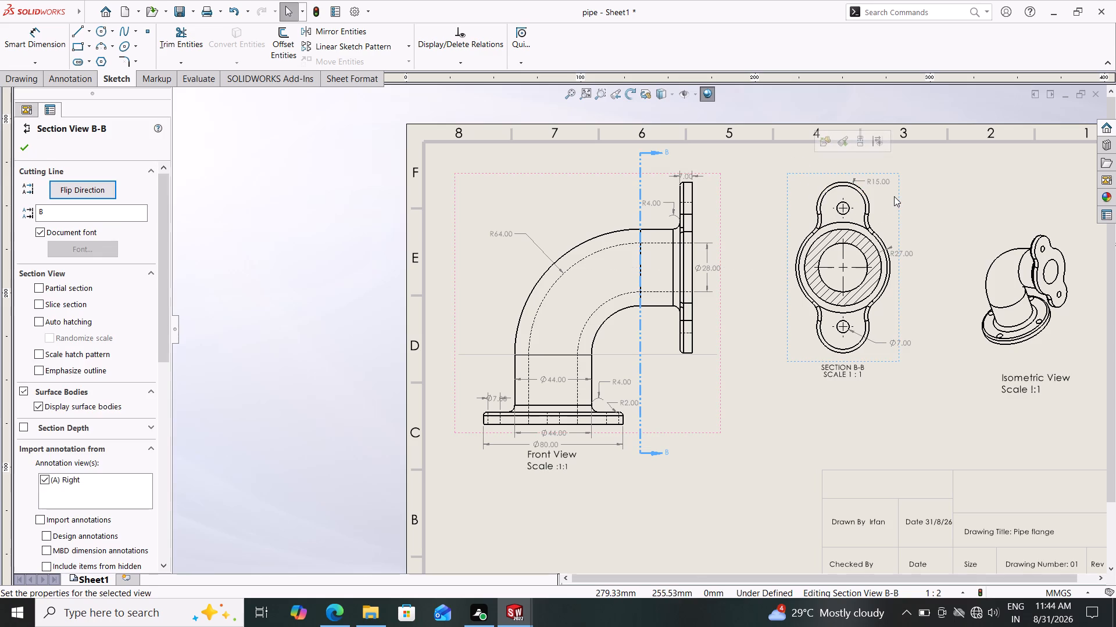
key(Escape)
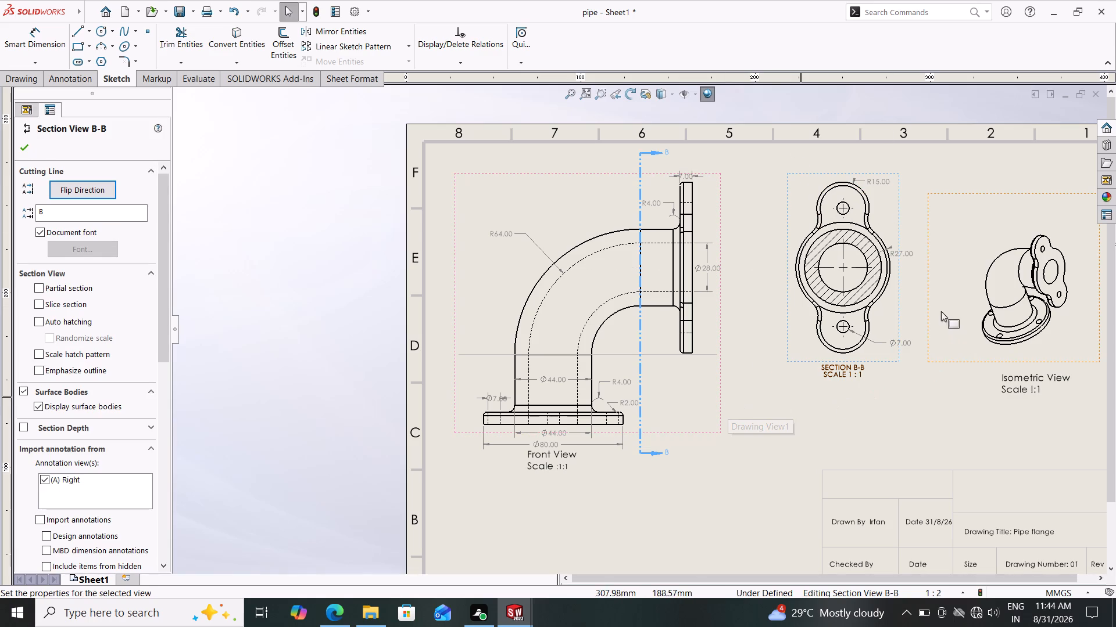
drag(900, 176, 917, 181)
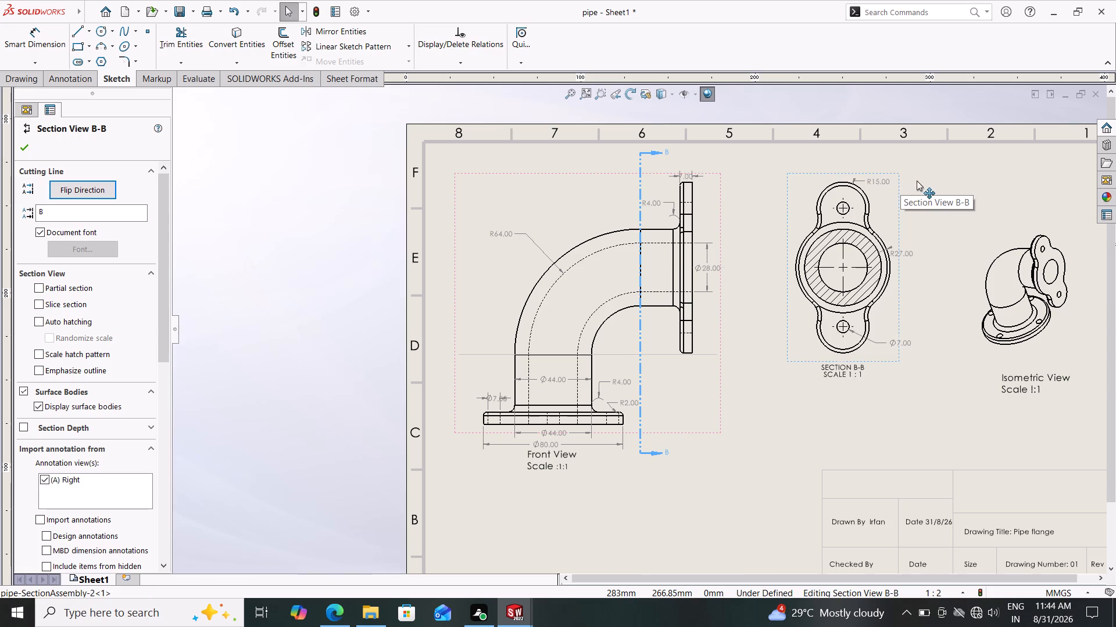
drag(917, 181, 898, 193)
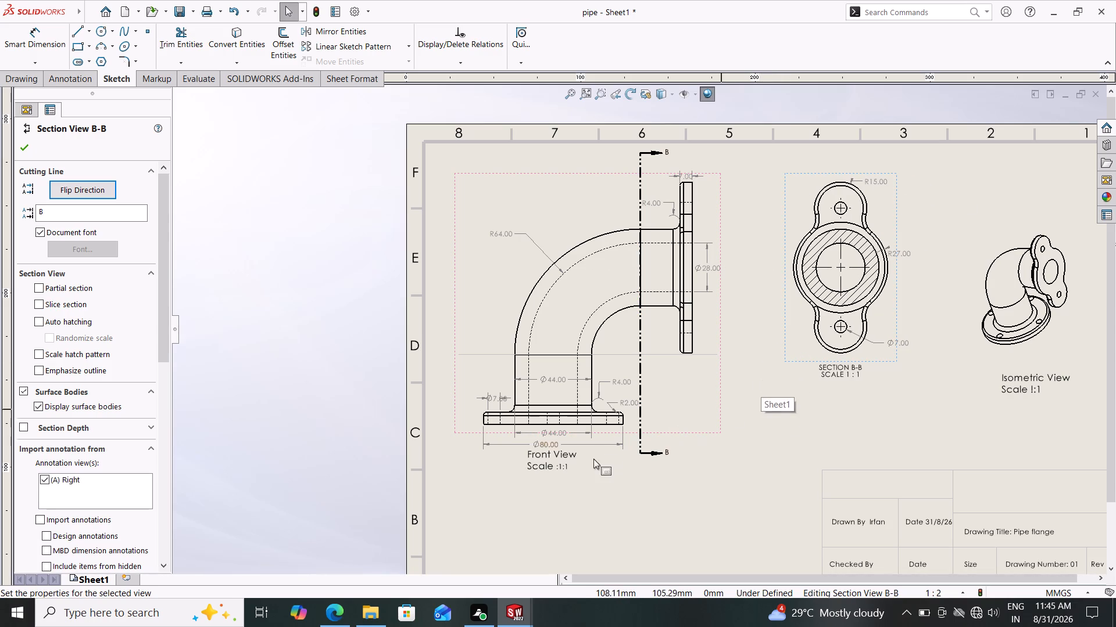
Move the front view slightly down the sheet together with its aligned section view B-B.
scroll(551, 473, down, 1)
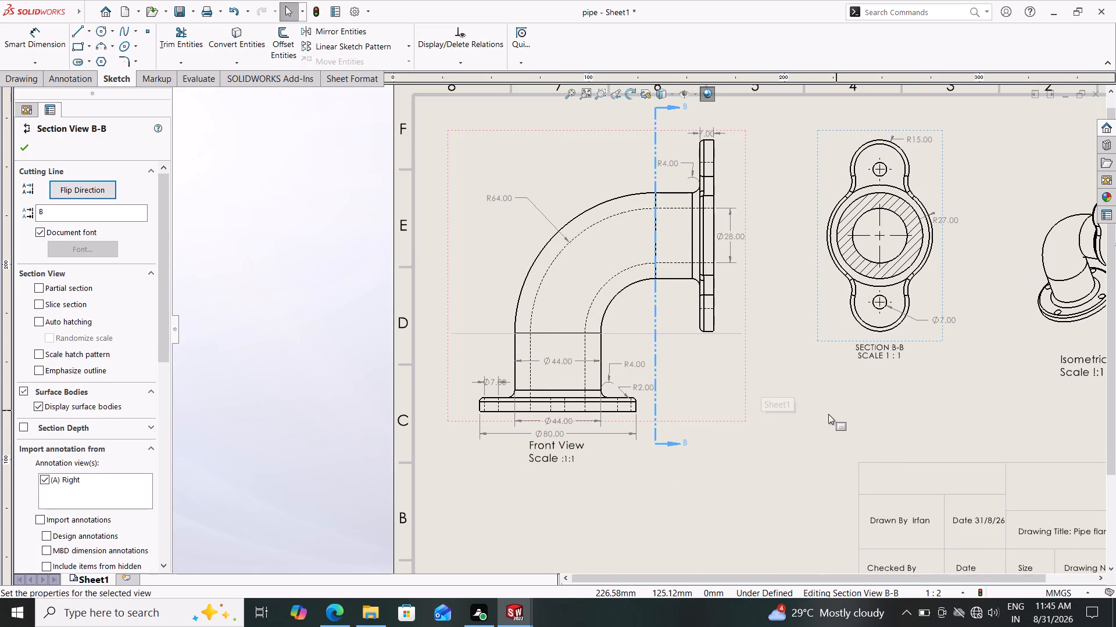
scroll(826, 415, up, 2)
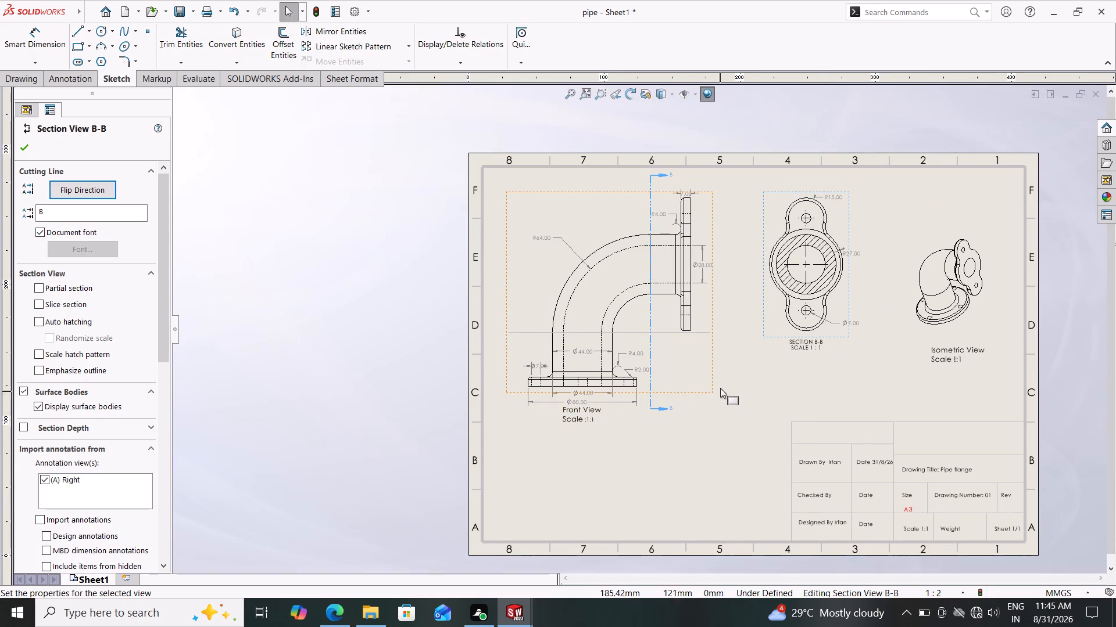
drag(712, 379, 711, 396)
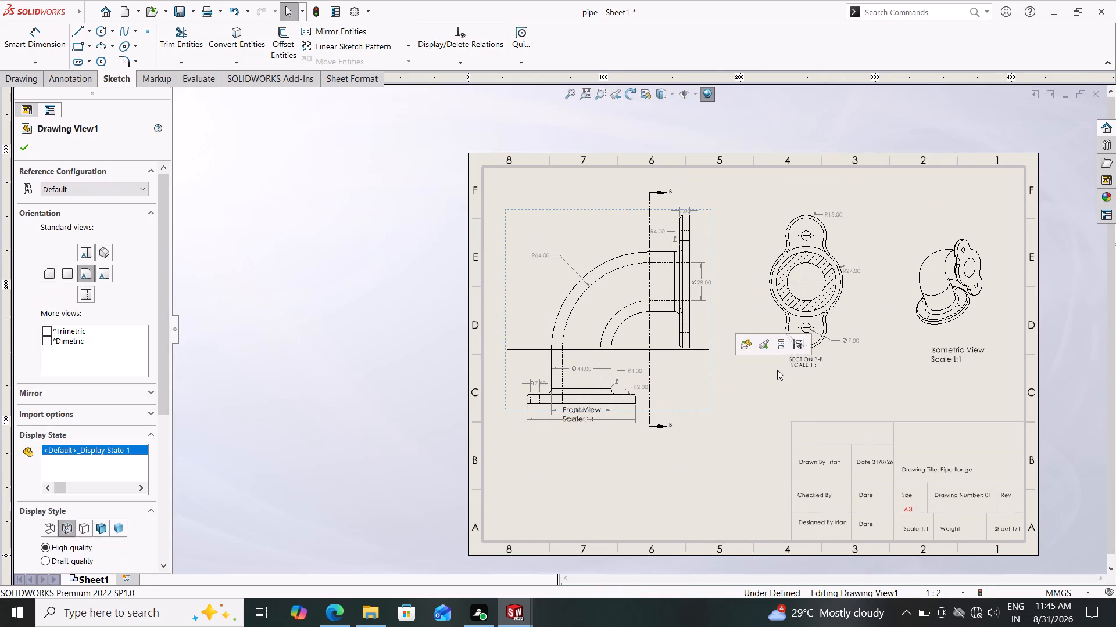
key(Escape)
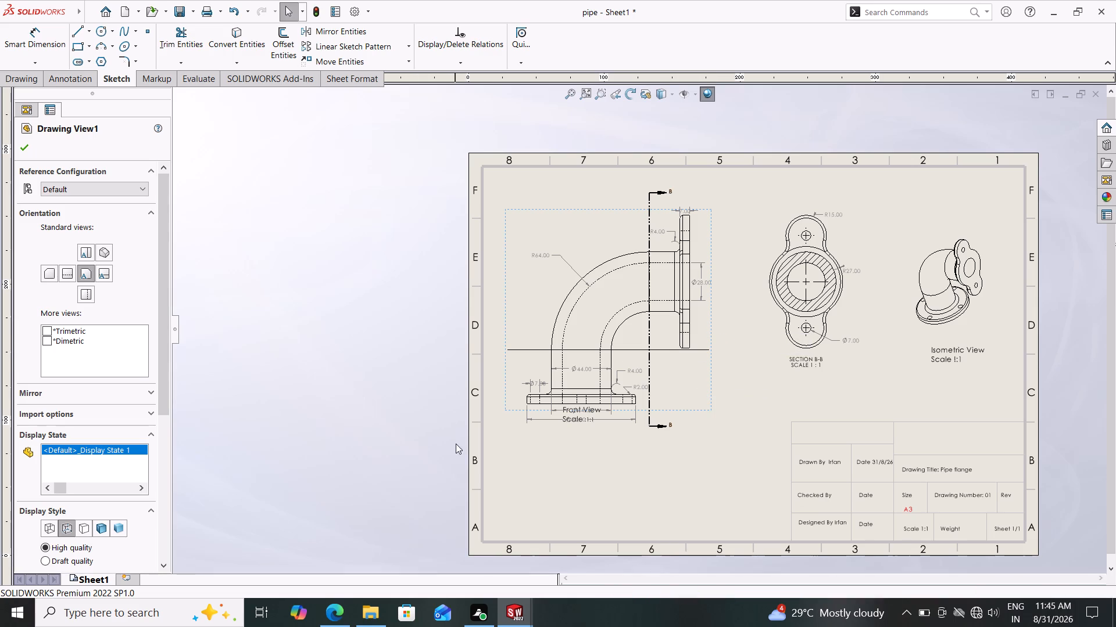
click(25, 141)
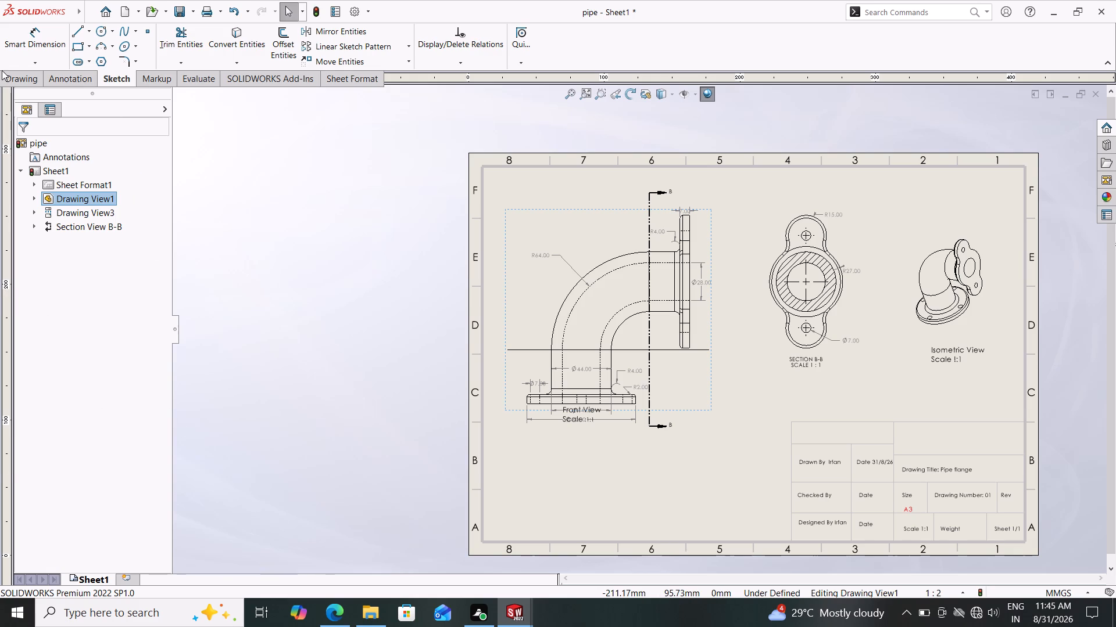
Save the drawing as pipe in the Documents folder, in SOLIDWORKS Drawing format.
click(18, 74)
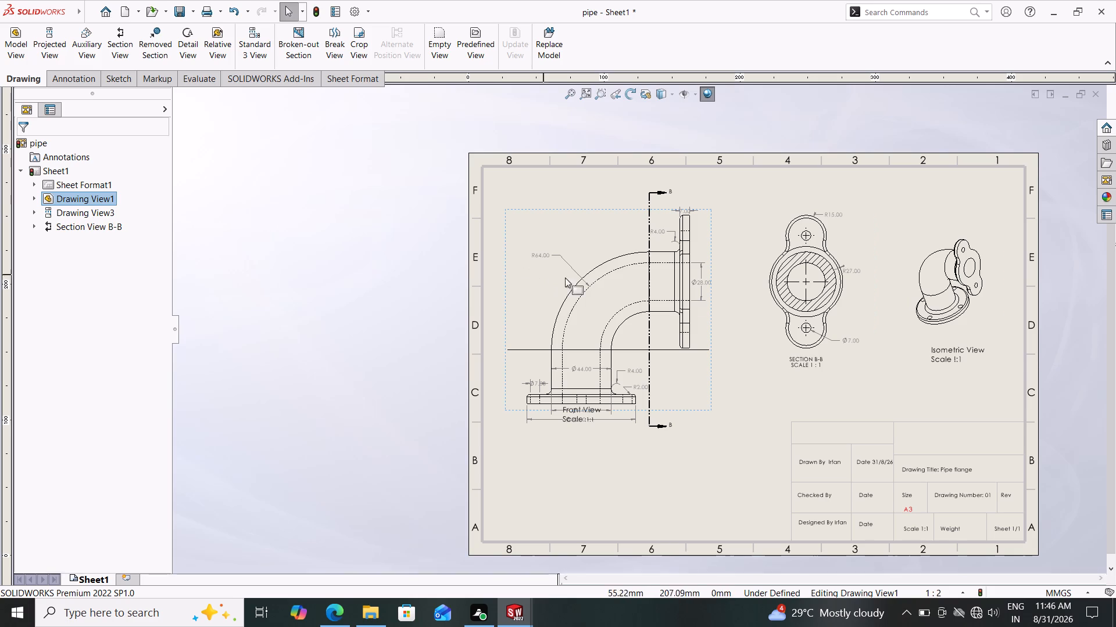
scroll(879, 300, down, 1)
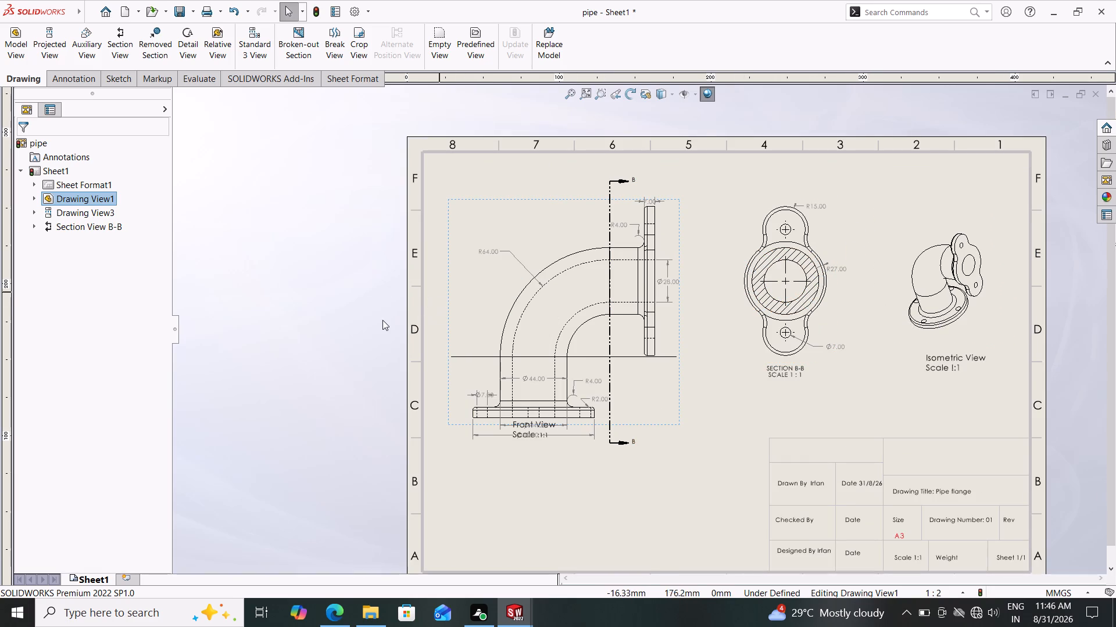
click(195, 6)
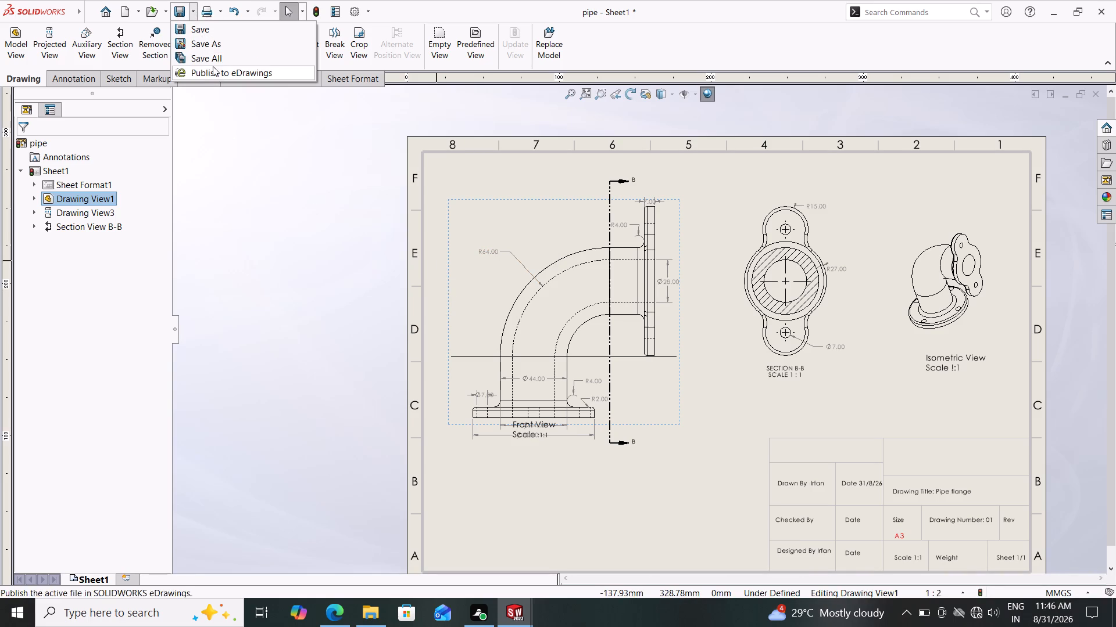
click(223, 41)
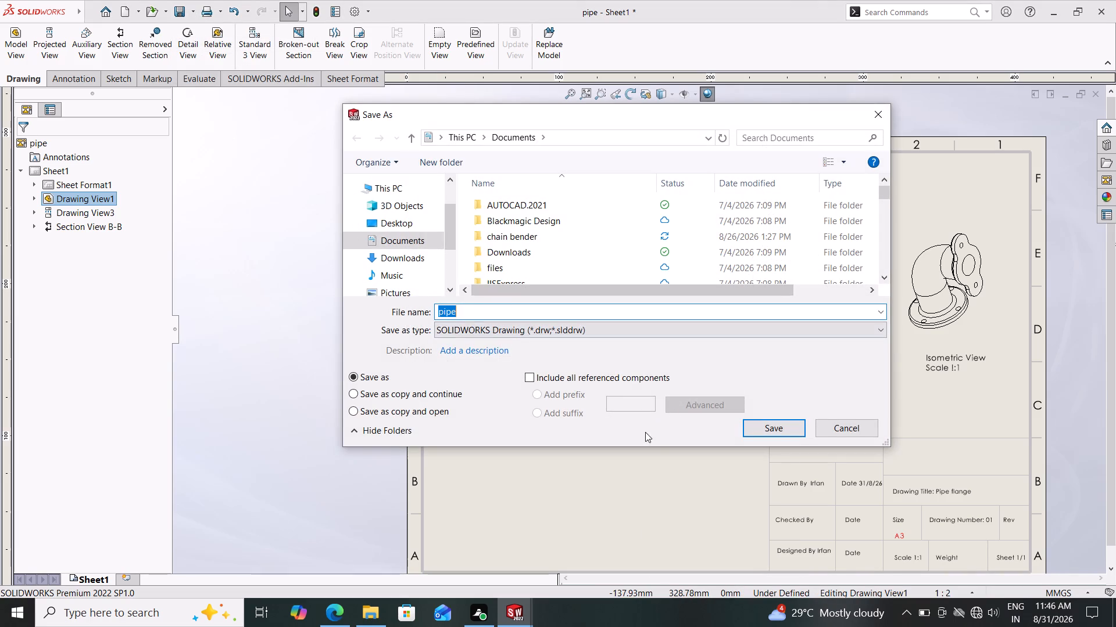
click(753, 427)
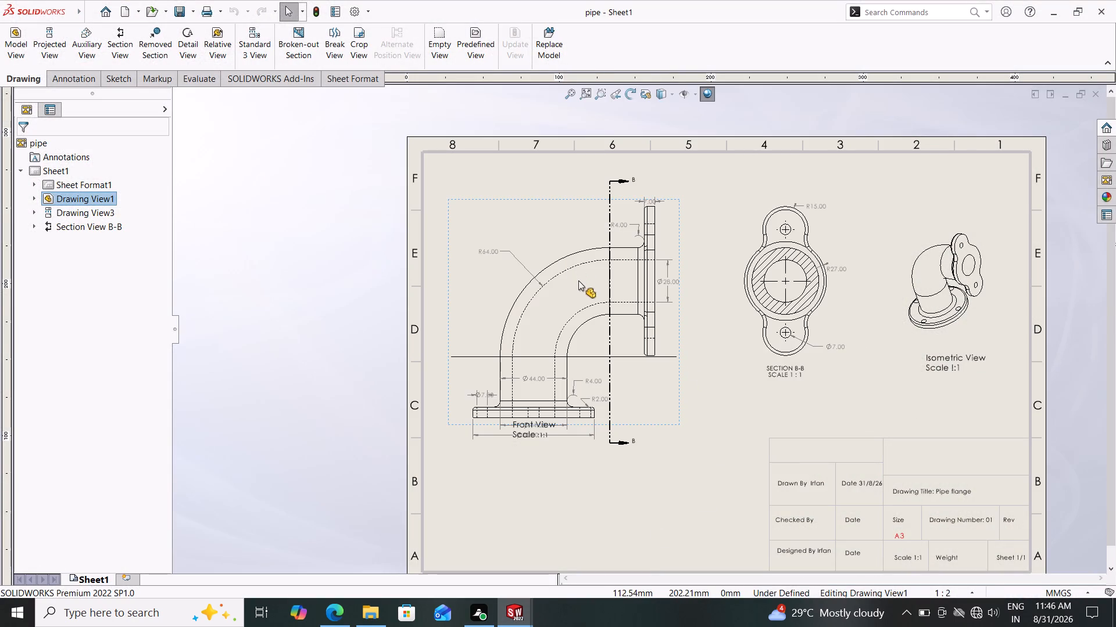
Set section view B-B's own display style to Hidden Lines Removed instead of the parent style.
scroll(656, 296, down, 3)
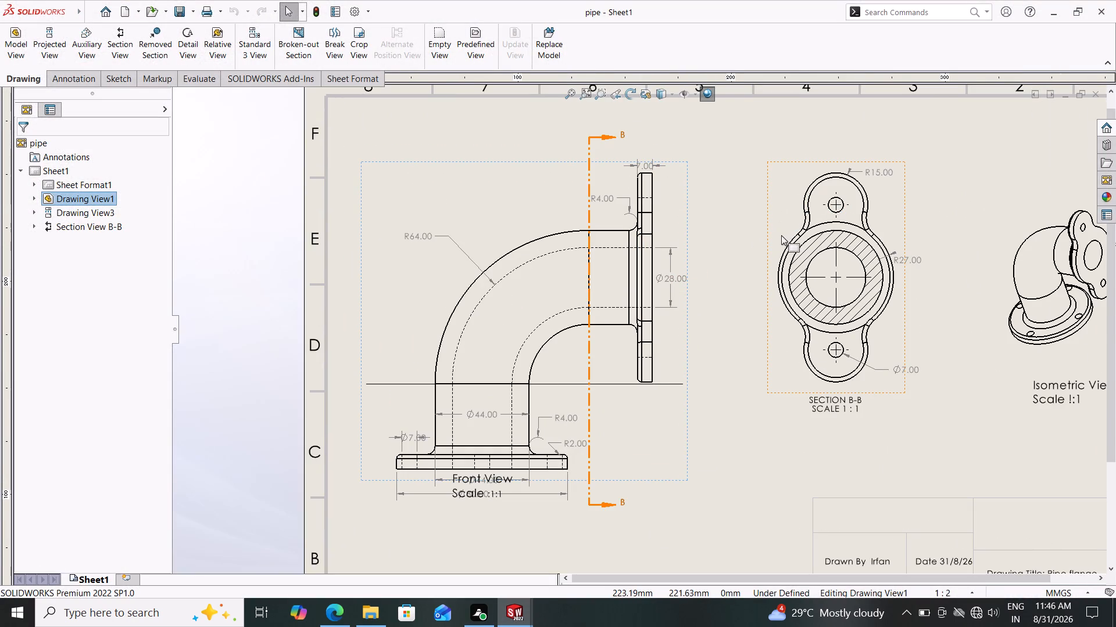
click(904, 168)
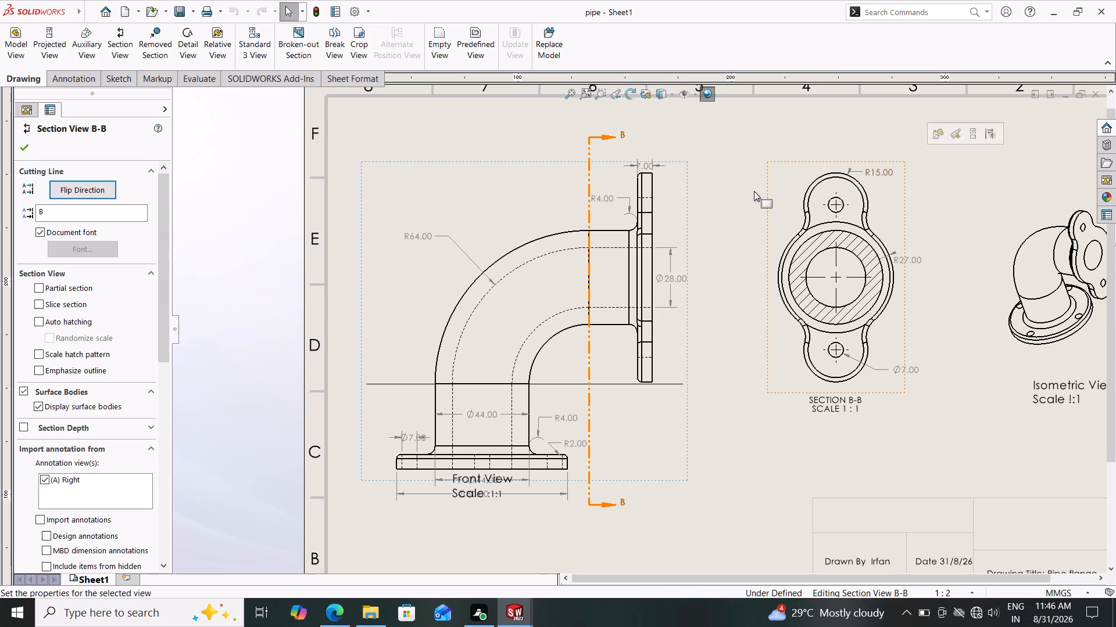
drag(159, 285, 163, 424)
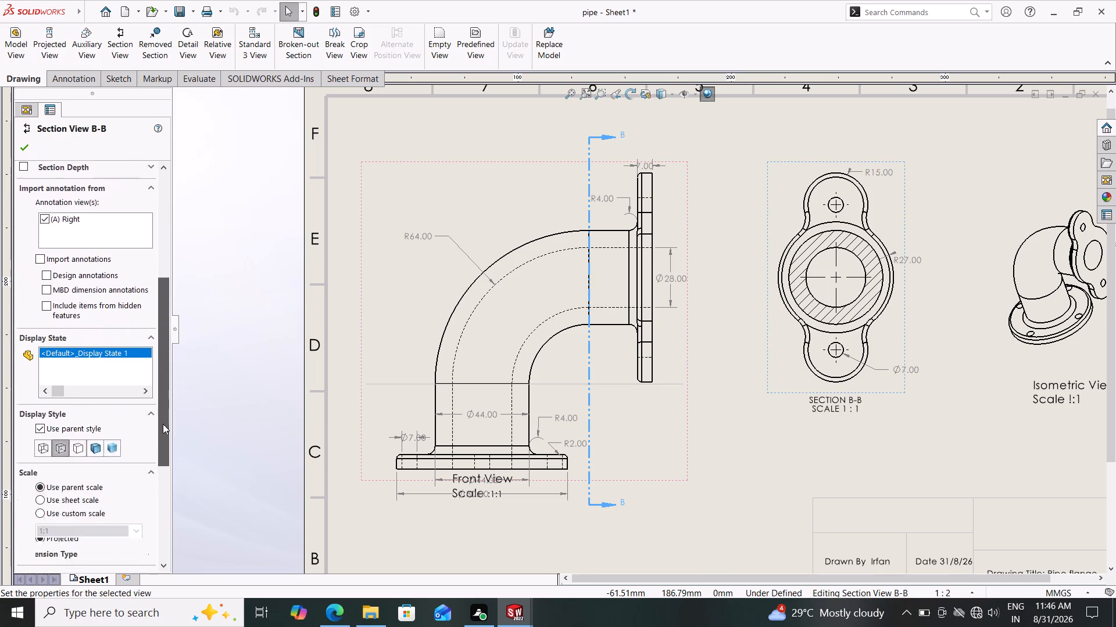
drag(163, 424, 158, 441)
click(83, 371)
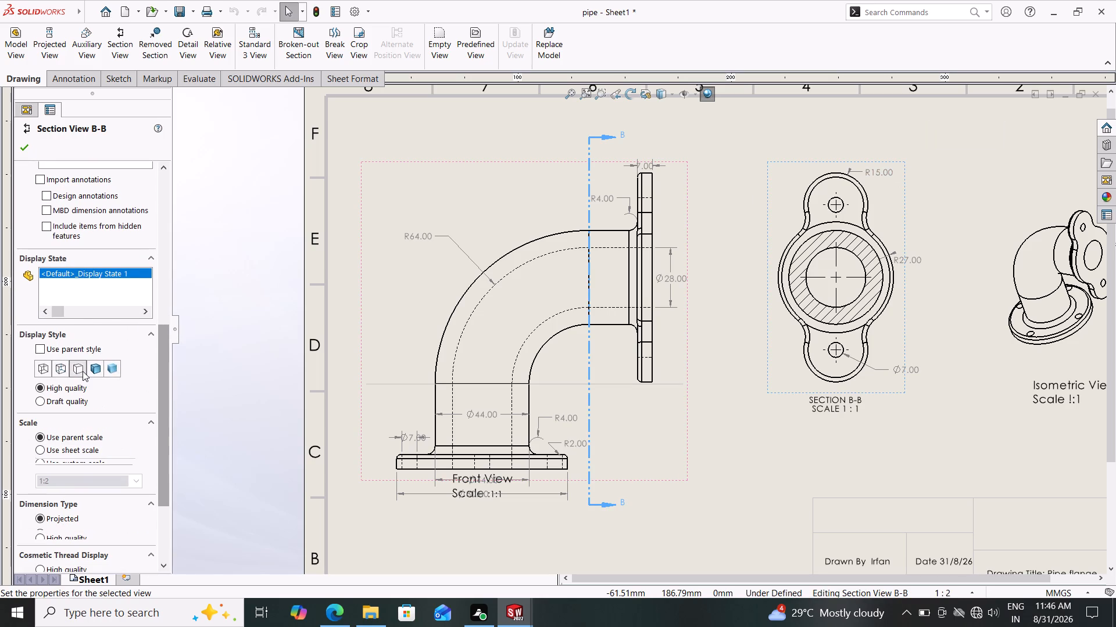
click(77, 368)
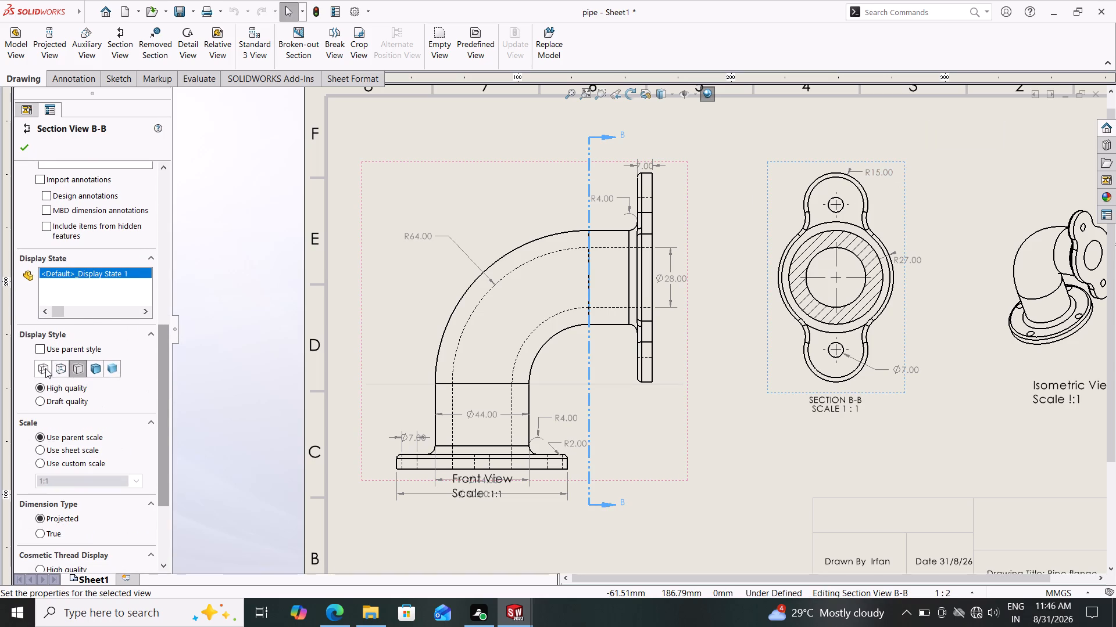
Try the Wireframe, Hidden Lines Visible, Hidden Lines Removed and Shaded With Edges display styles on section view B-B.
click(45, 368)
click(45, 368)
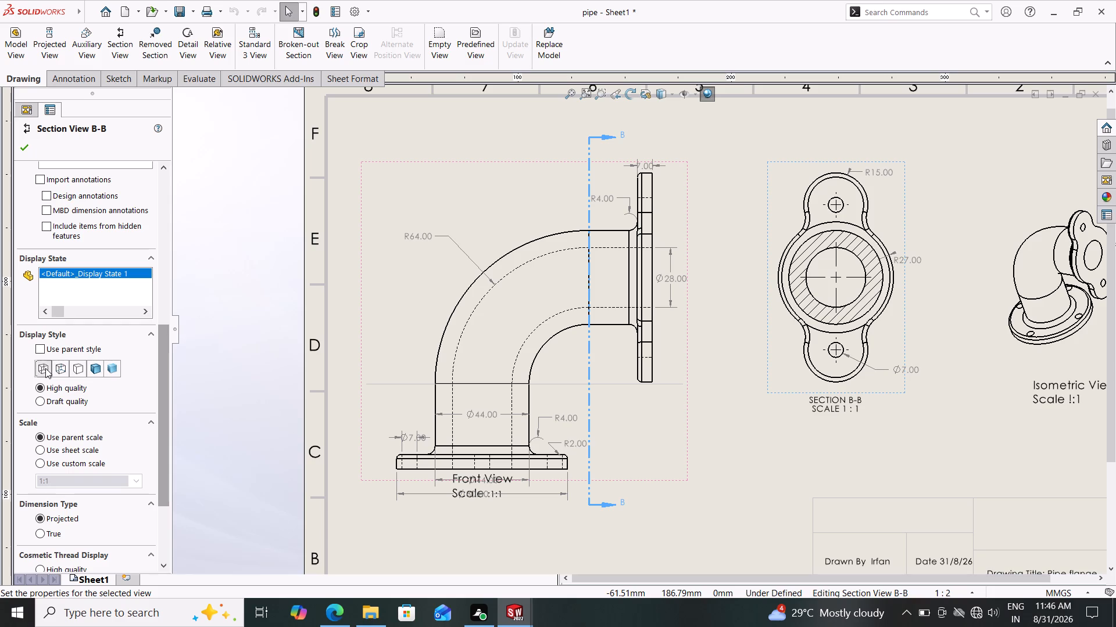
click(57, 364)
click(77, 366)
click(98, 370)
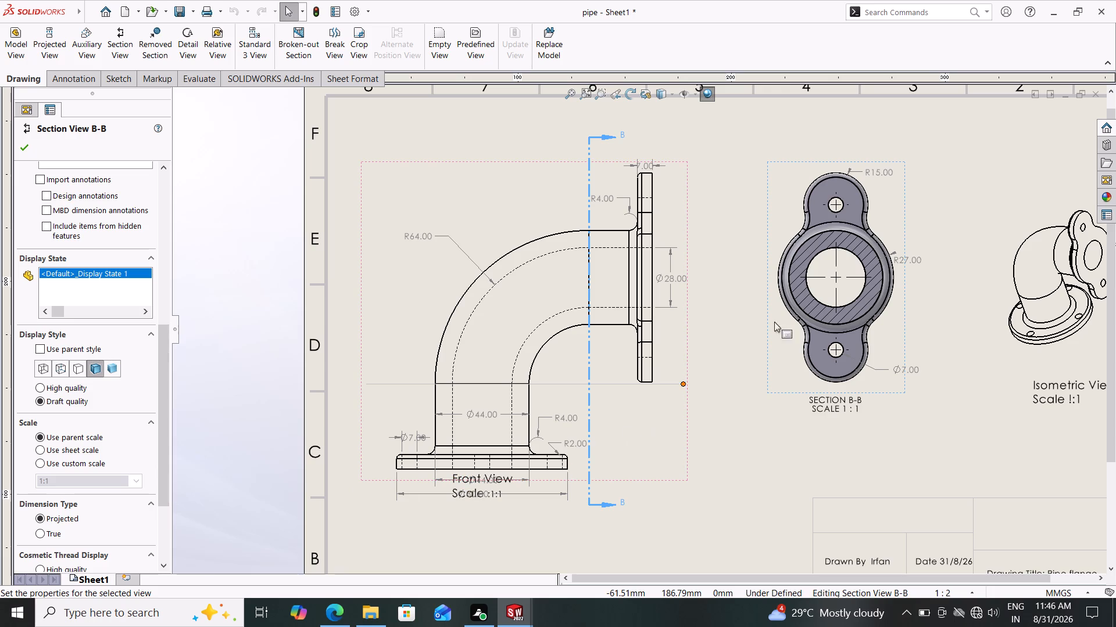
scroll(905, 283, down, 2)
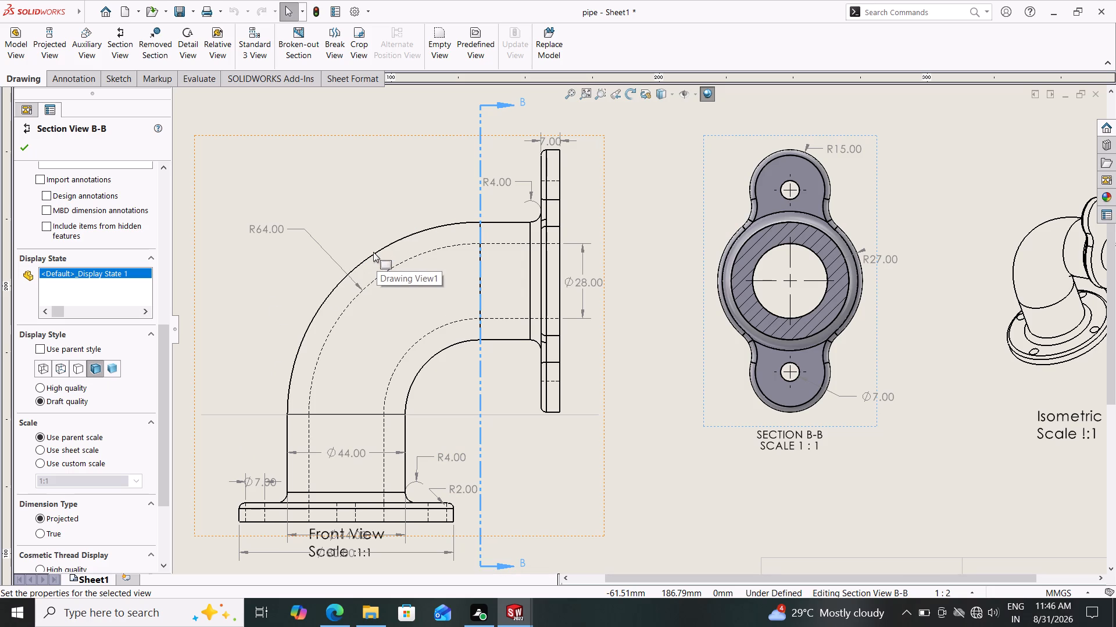
Switch to the pipe part, examine the two-lobed flange and the bend from several angles, and return to the drawing.
click(513, 619)
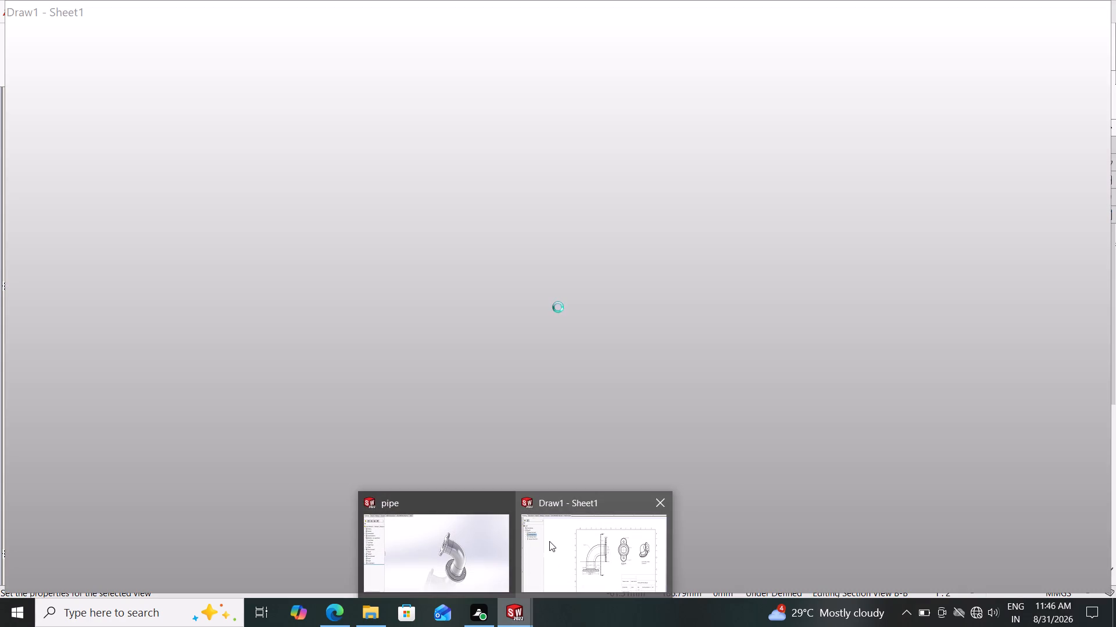
click(462, 541)
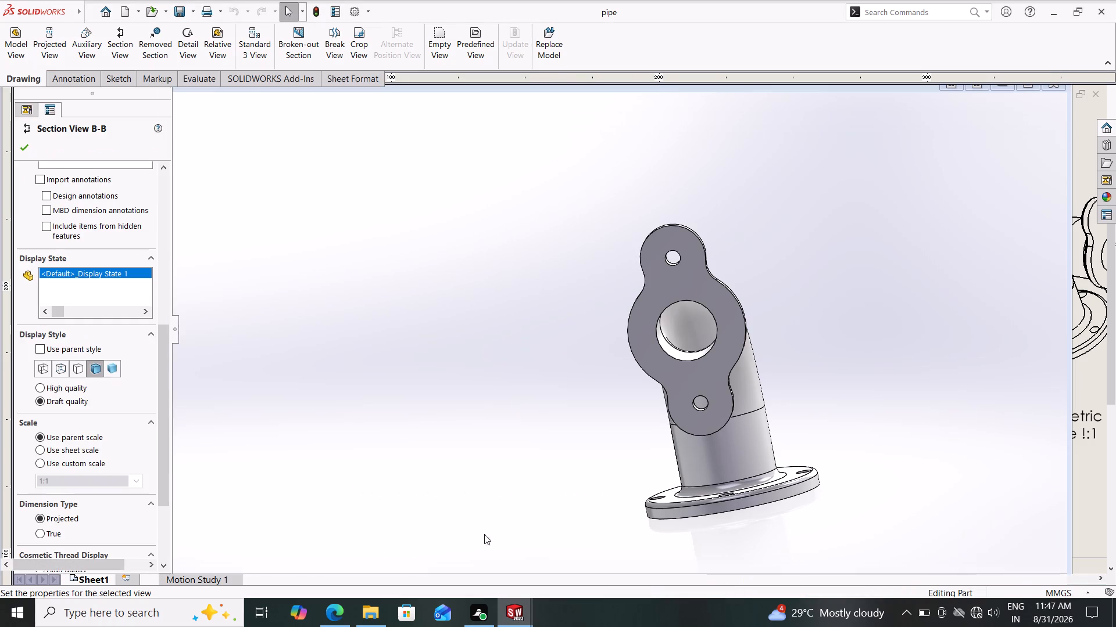
middle_drag(871, 323, 710, 398)
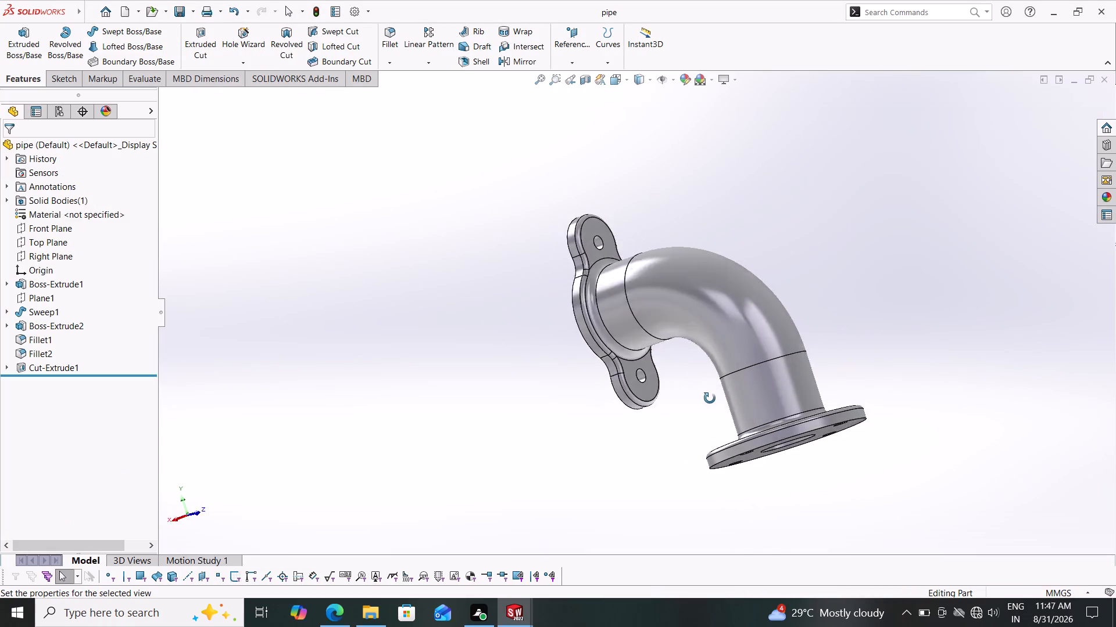
middle_drag(710, 398, 682, 390)
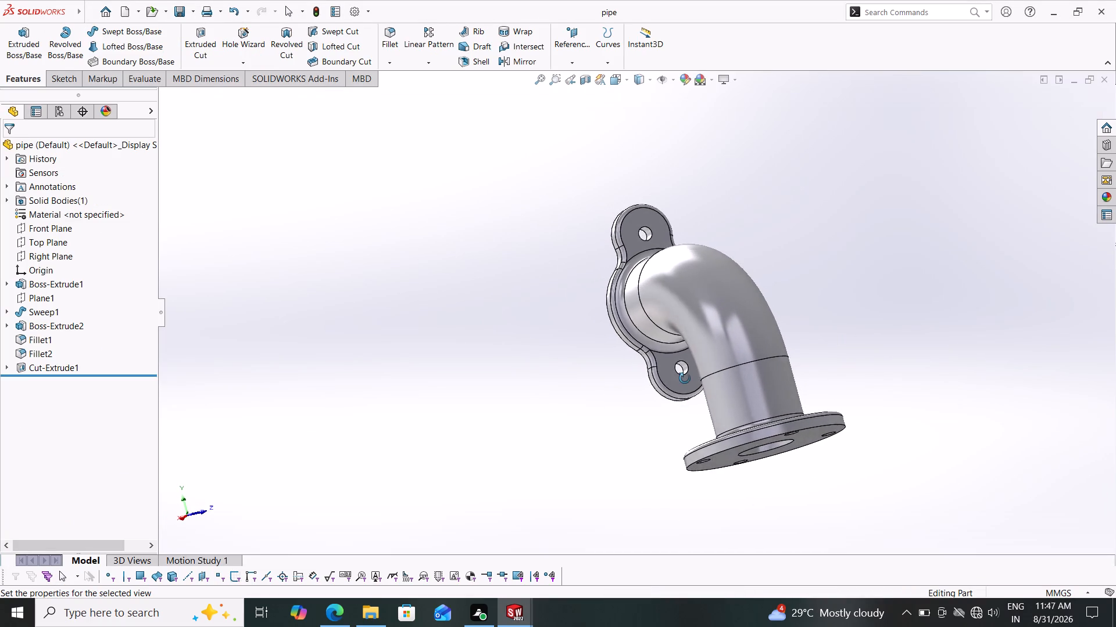
scroll(711, 233, down, 2)
middle_drag(707, 224, 700, 305)
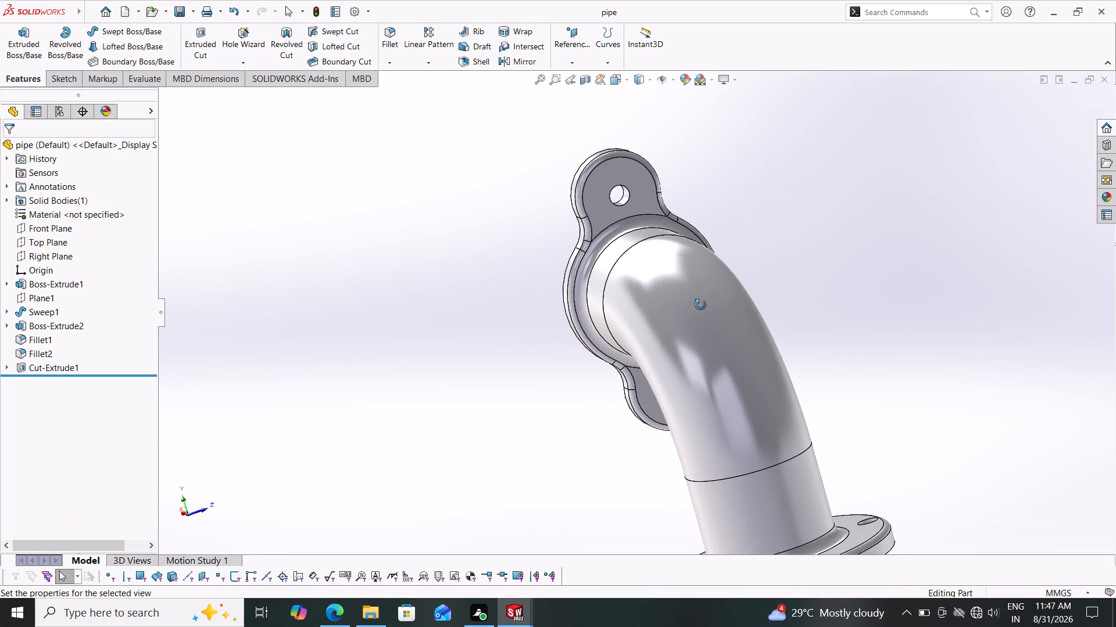
middle_drag(700, 305, 696, 301)
click(530, 608)
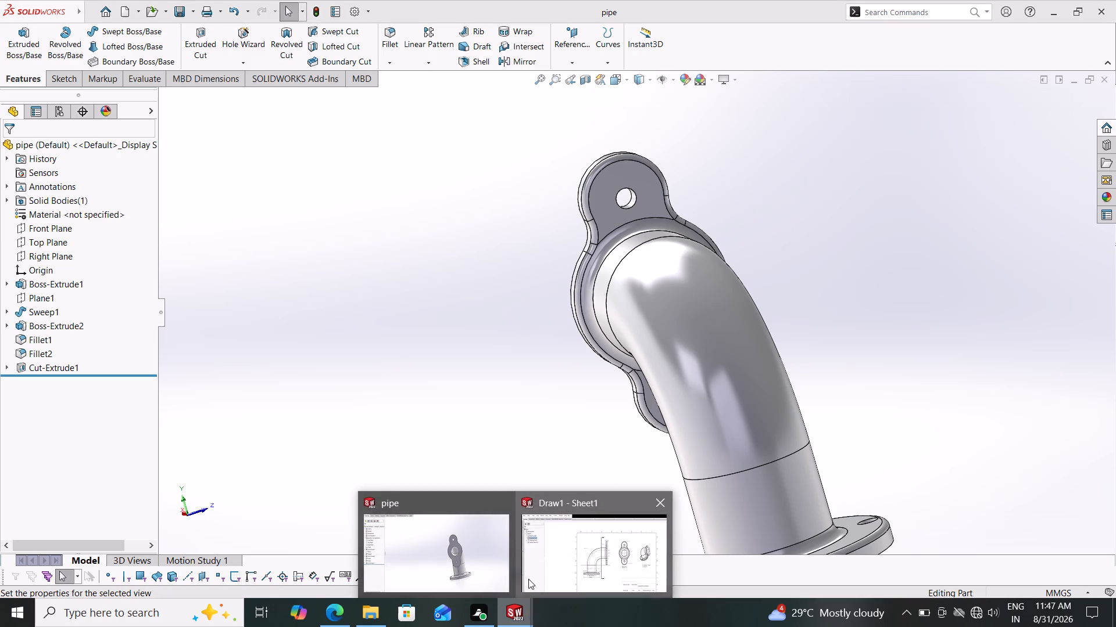
click(605, 529)
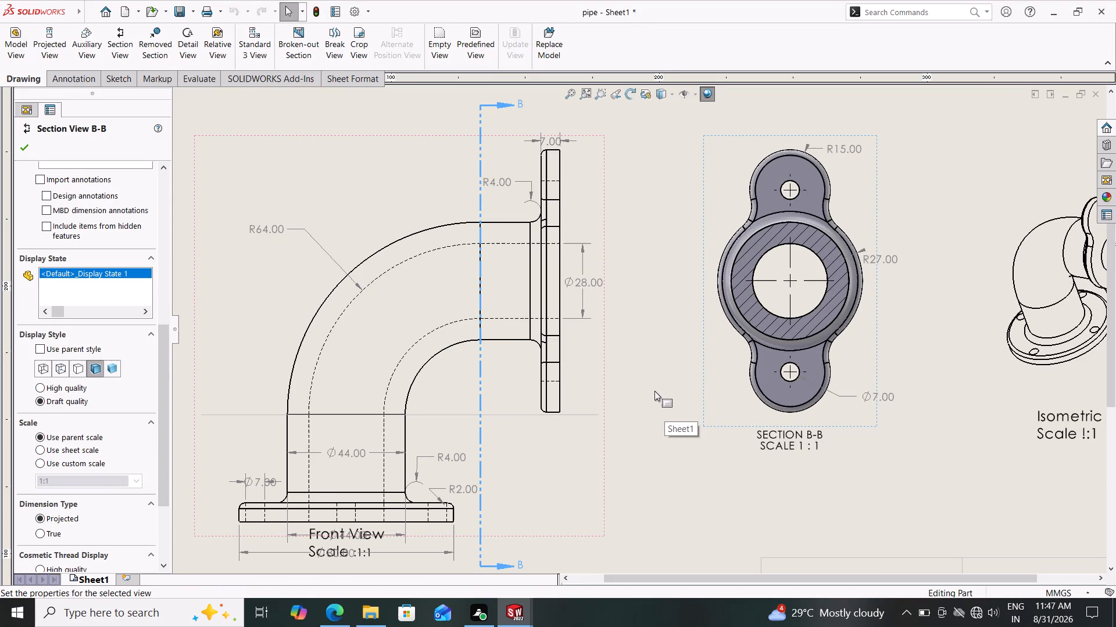
Set section view B-B's display style to Wireframe.
click(40, 367)
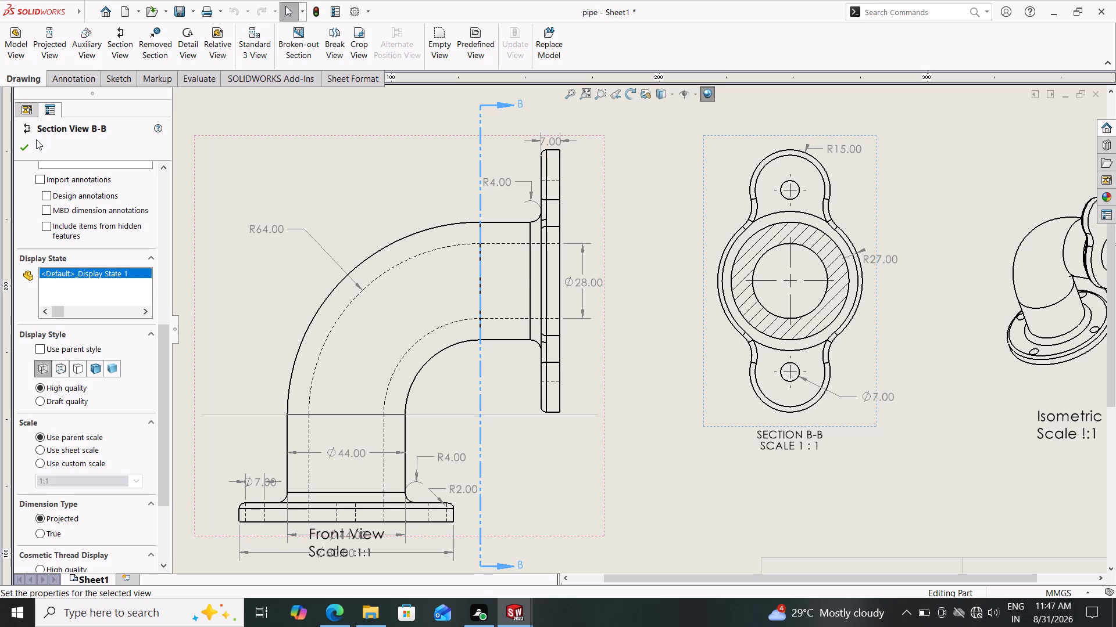
click(21, 143)
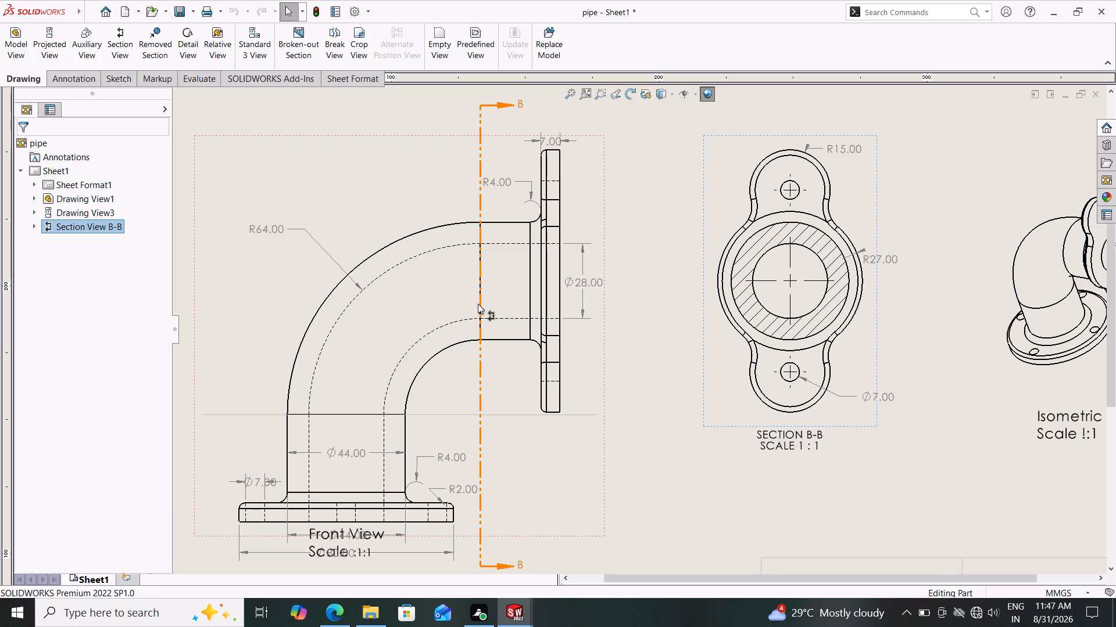
Save the drawing as pipe in the Documents folder in Adobe Portable Document Format (PDF).
scroll(628, 383, up, 2)
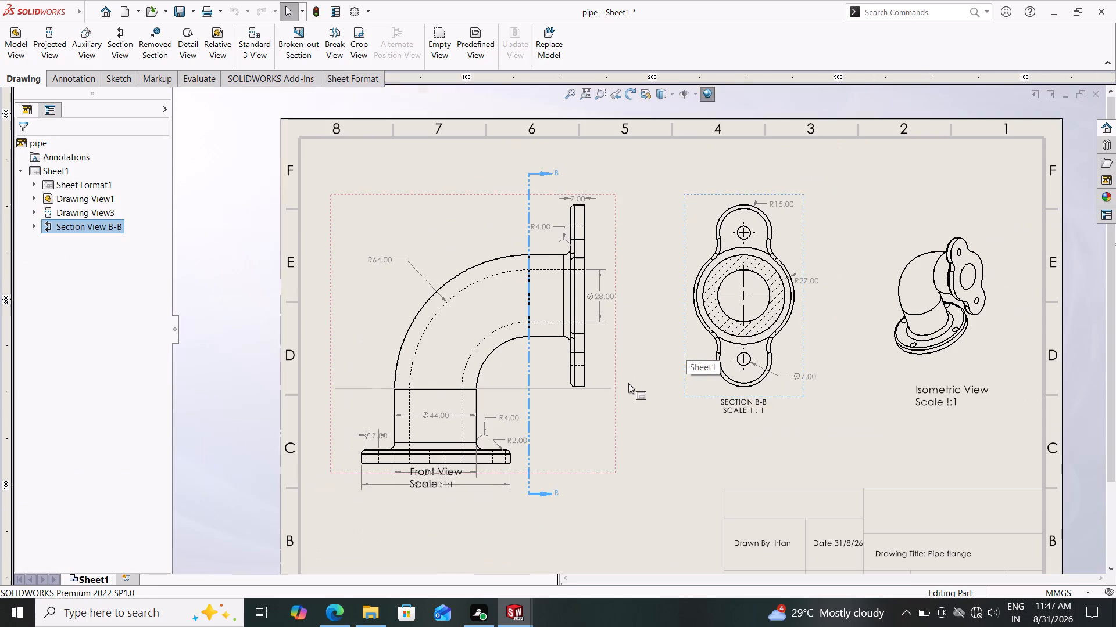
scroll(578, 406, up, 1)
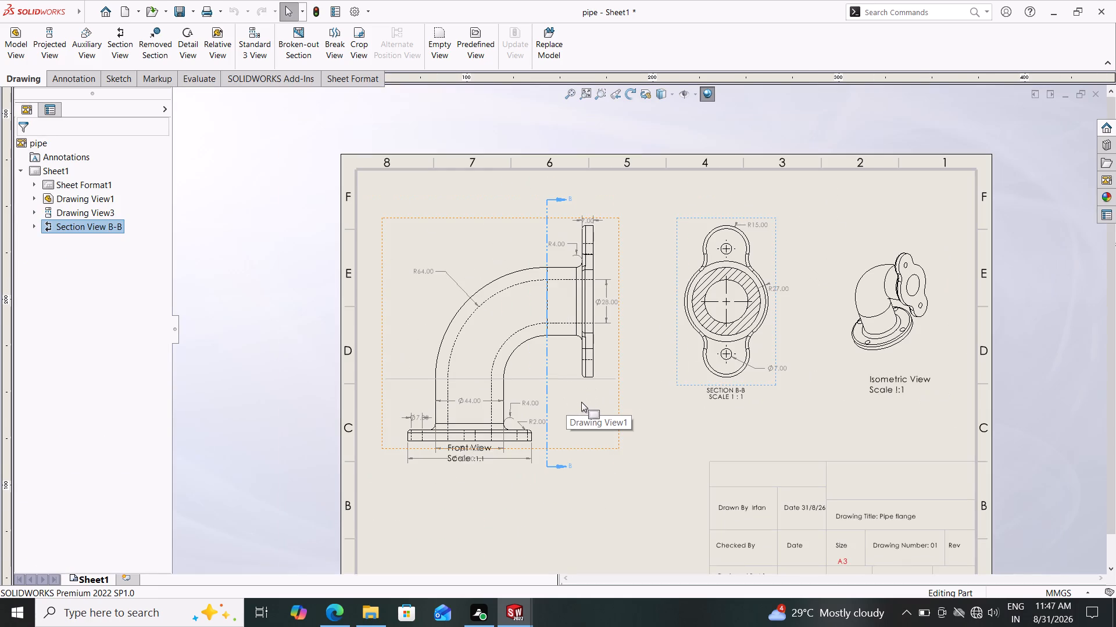
click(193, 8)
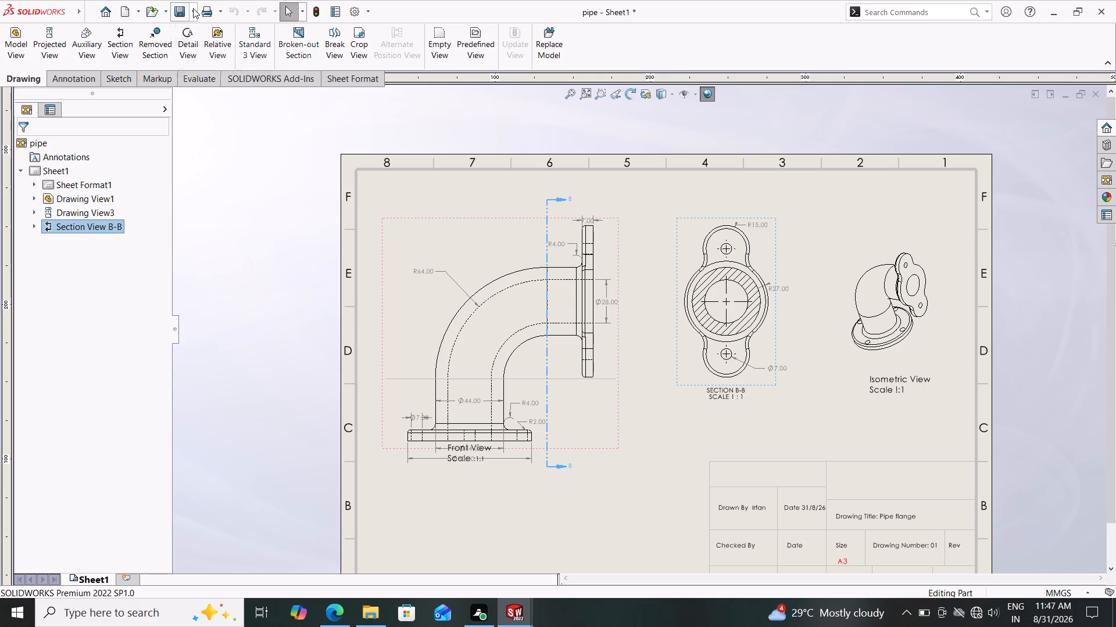
click(198, 45)
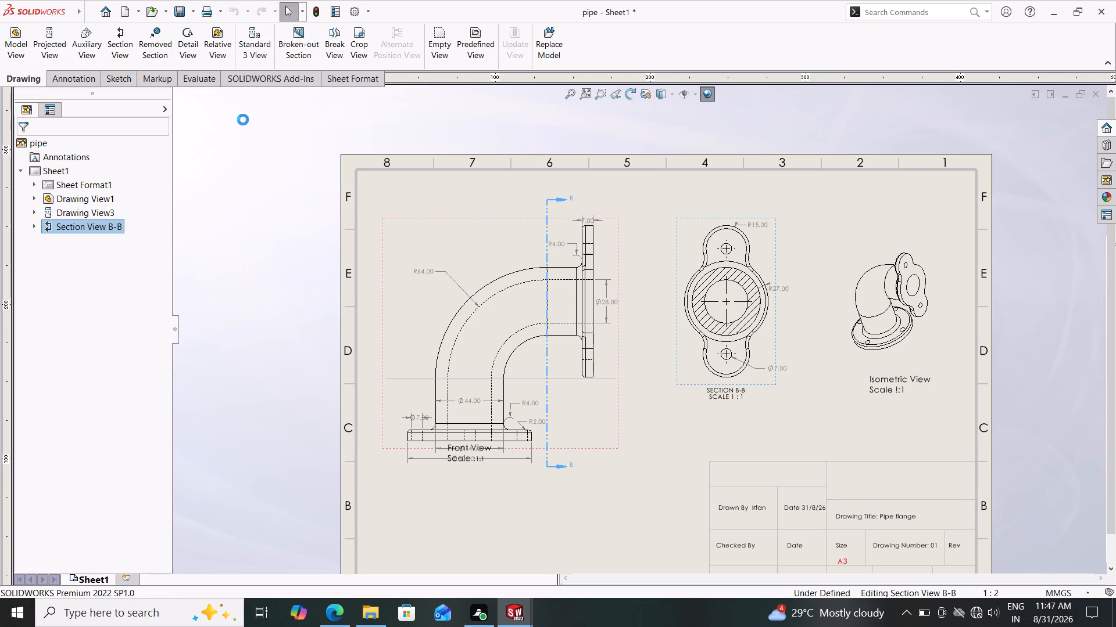
click(545, 331)
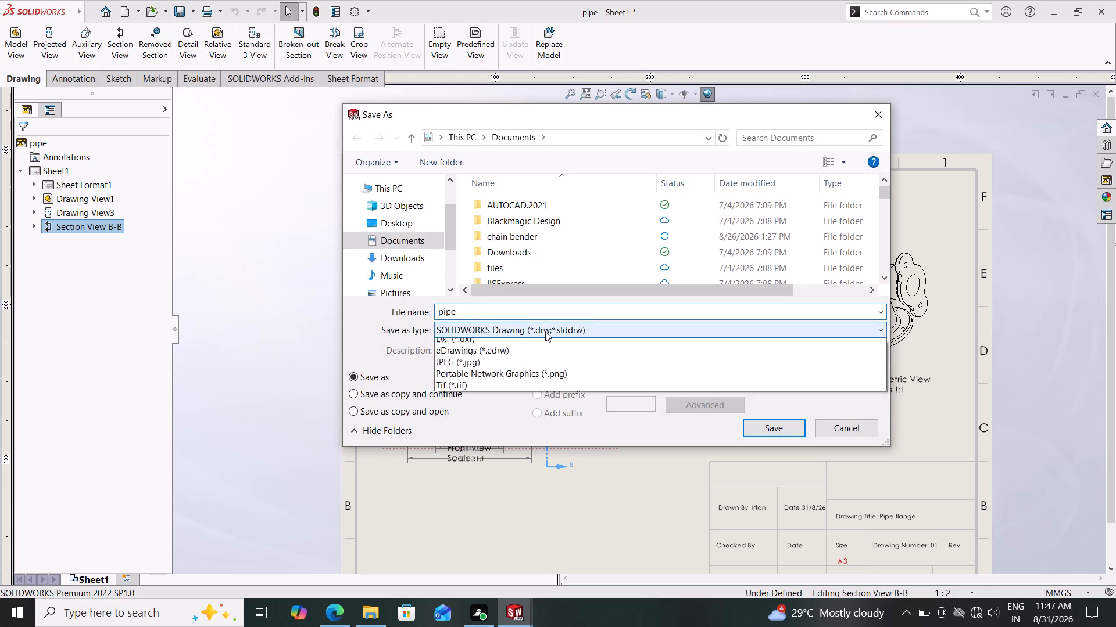
click(564, 382)
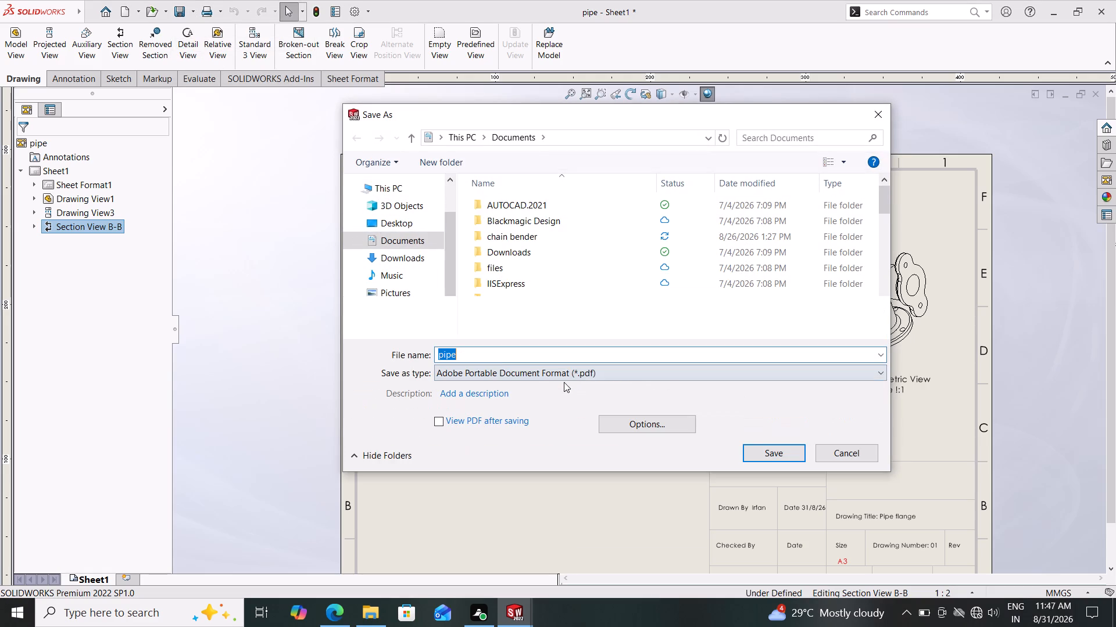
click(761, 449)
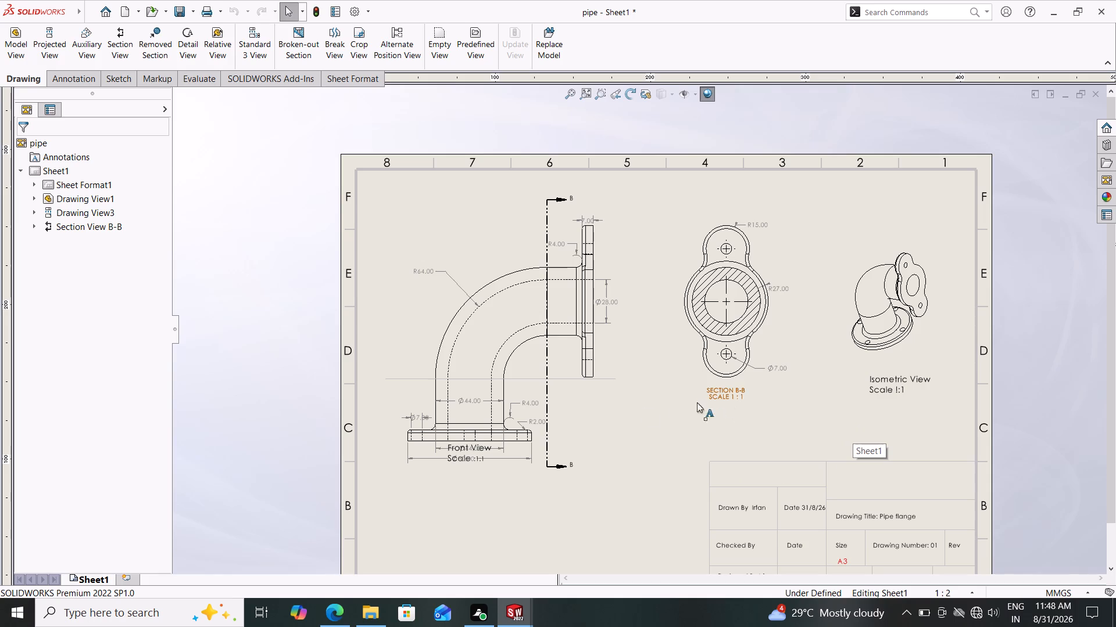
Space out the Ø80 dimension and the Front View scale label below the base flange, clear of the Ø44 dimension.
scroll(546, 418, down, 2)
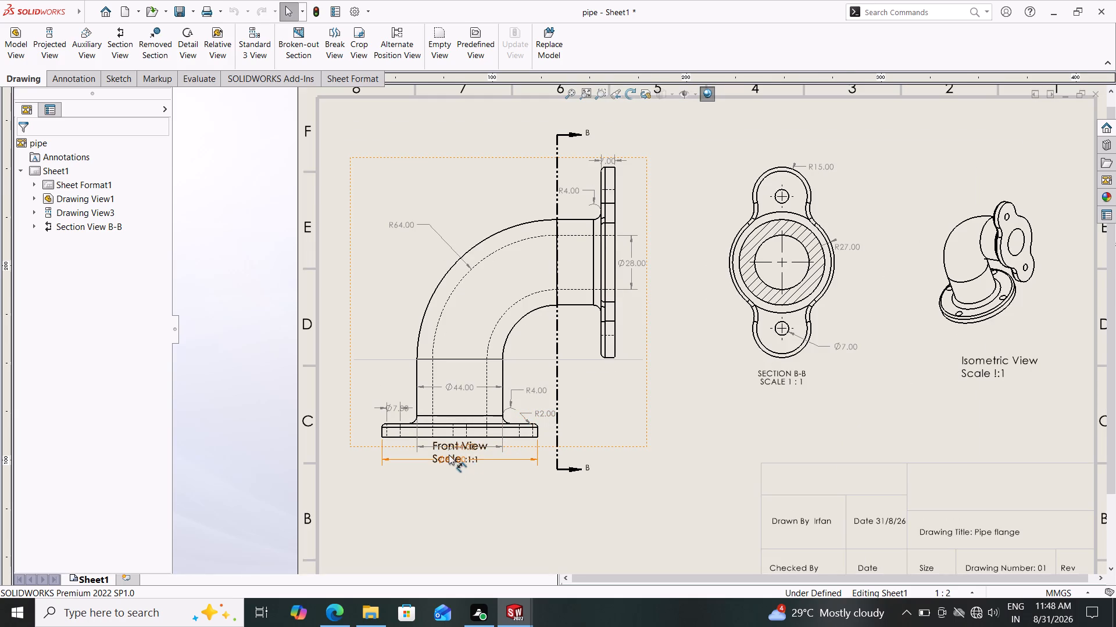
drag(449, 455, 450, 478)
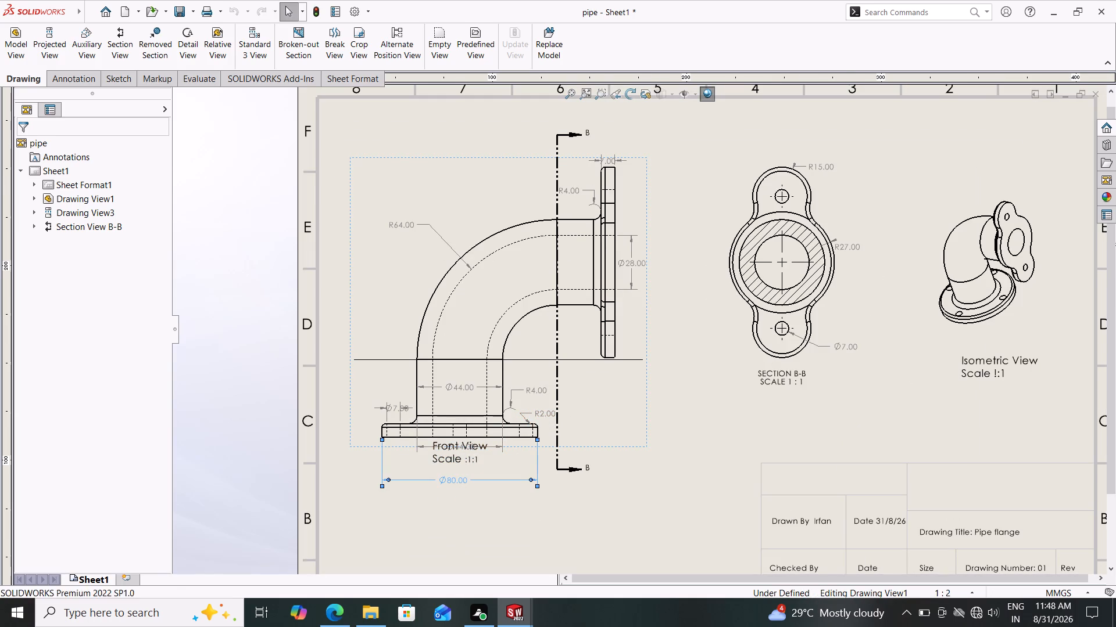
drag(457, 441, 452, 508)
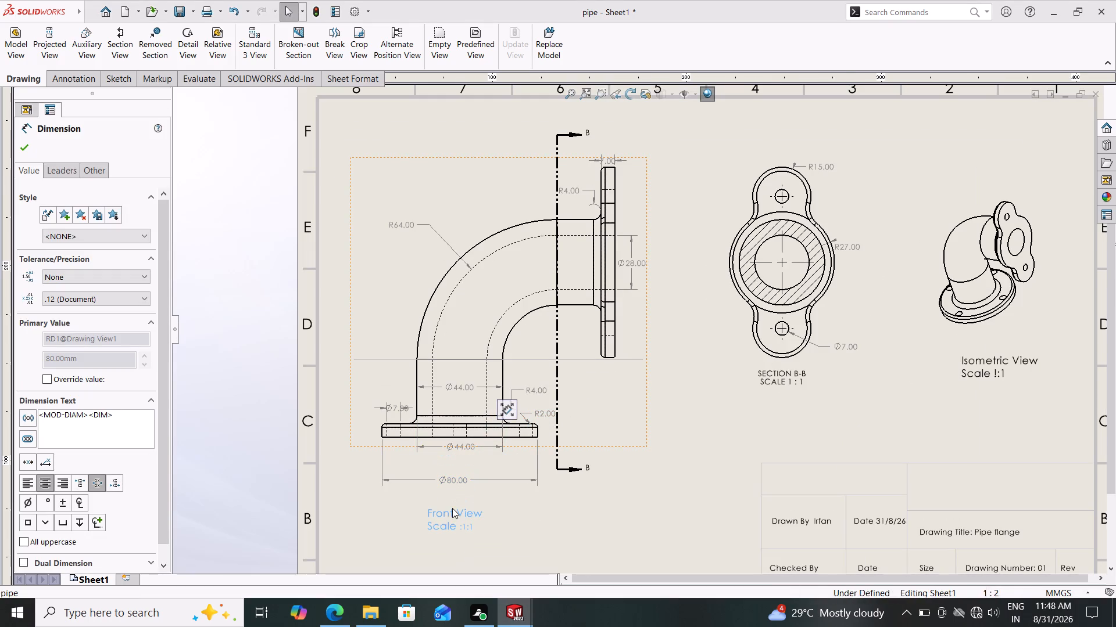
drag(452, 508, 455, 505)
key(Escape)
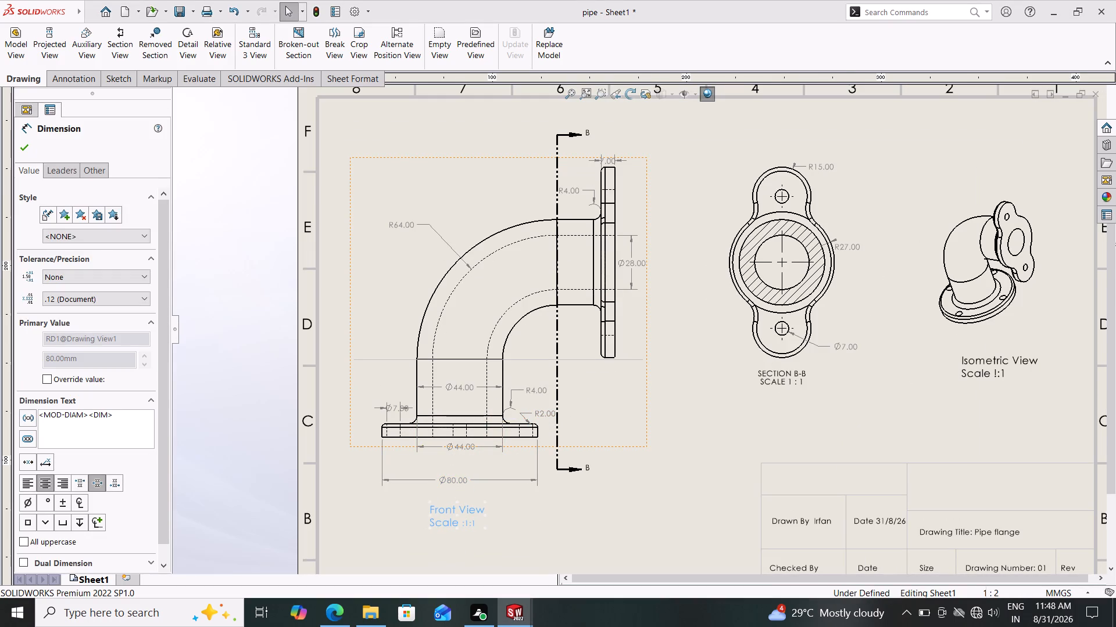
Save the updated pipe drawing.
click(195, 9)
click(198, 30)
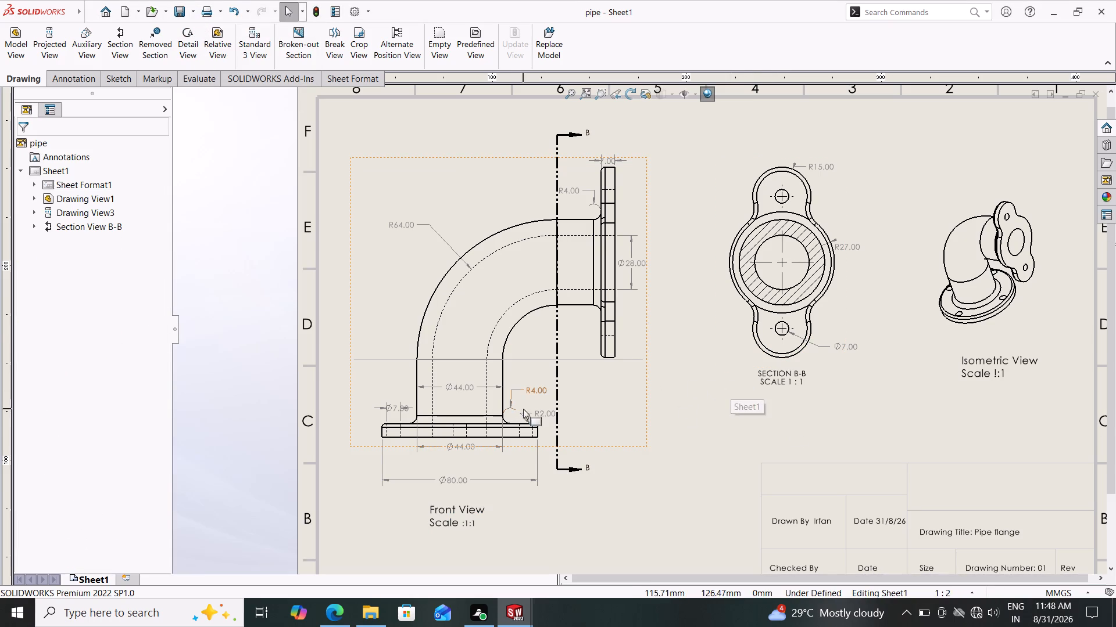
Review the finished sheet, checking the dimensions and labels of the front, section B-B and isometric views.
scroll(689, 397, up, 2)
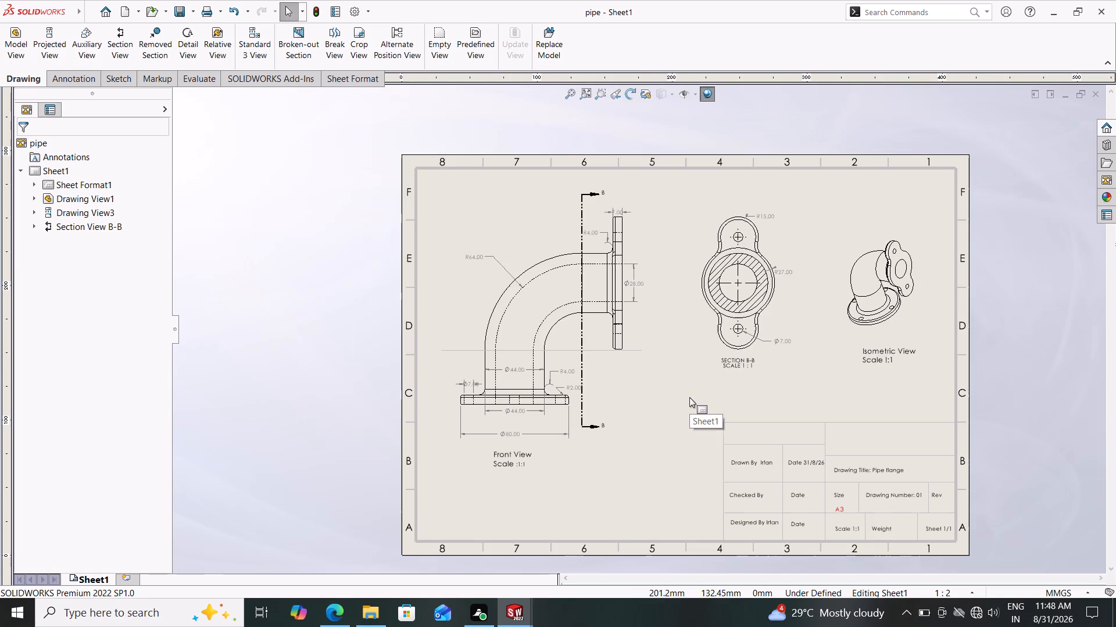
scroll(638, 243, down, 2)
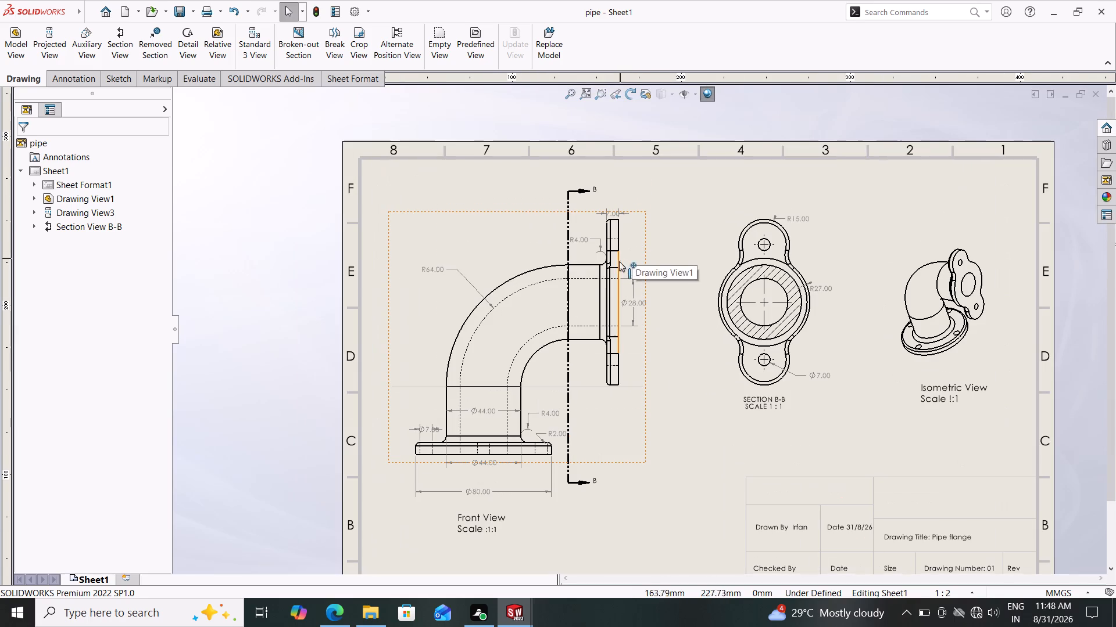
scroll(844, 492, up, 1)
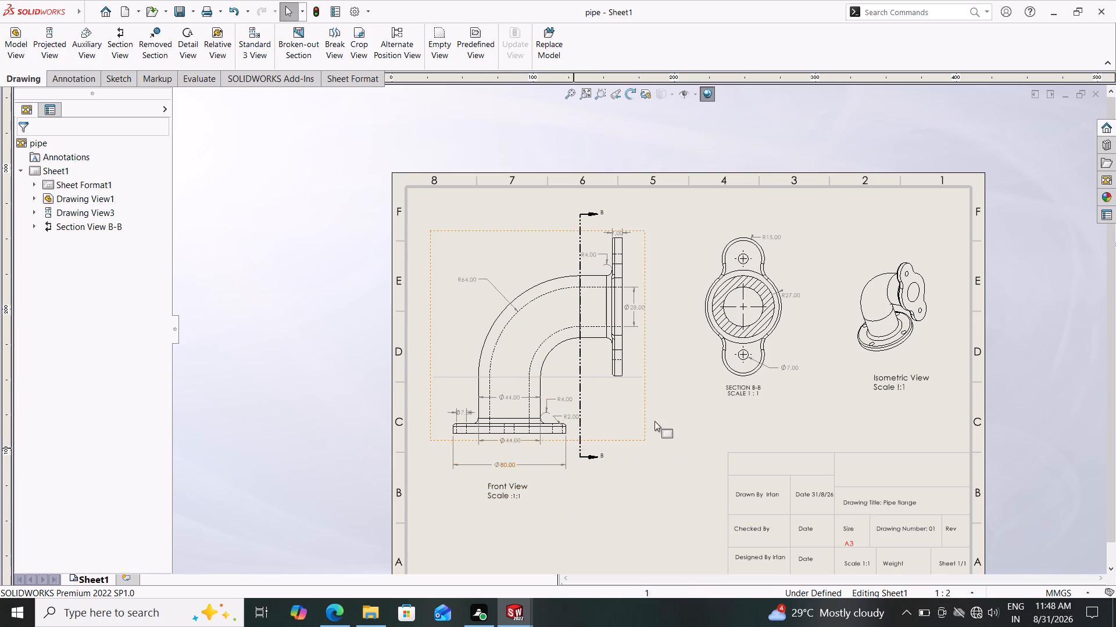
scroll(760, 310, down, 2)
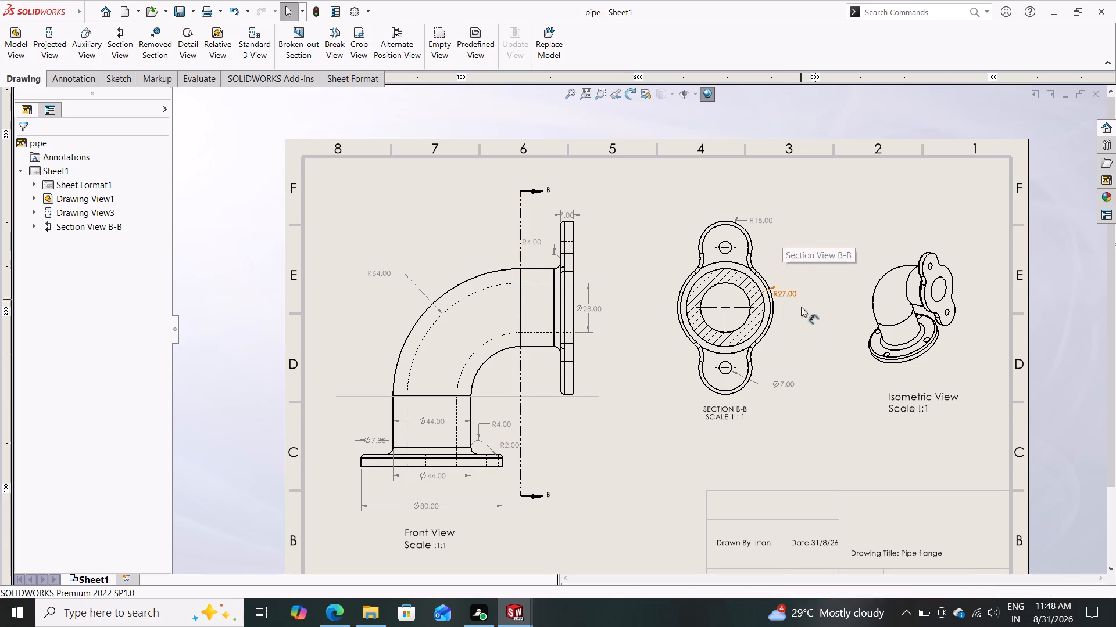
scroll(807, 344, down, 2)
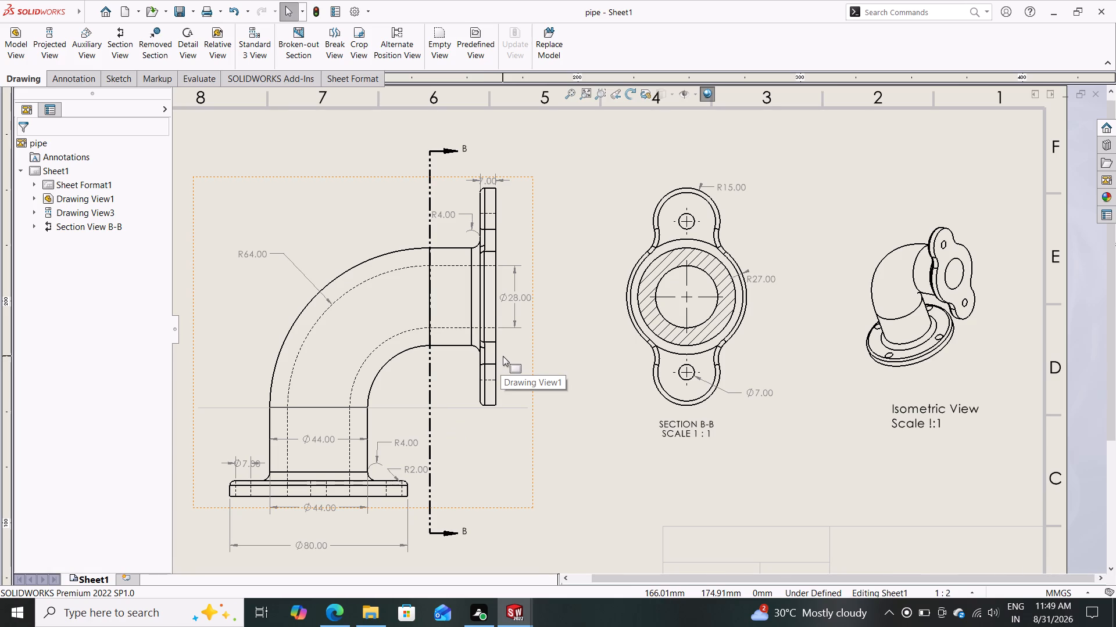
scroll(588, 366, up, 2)
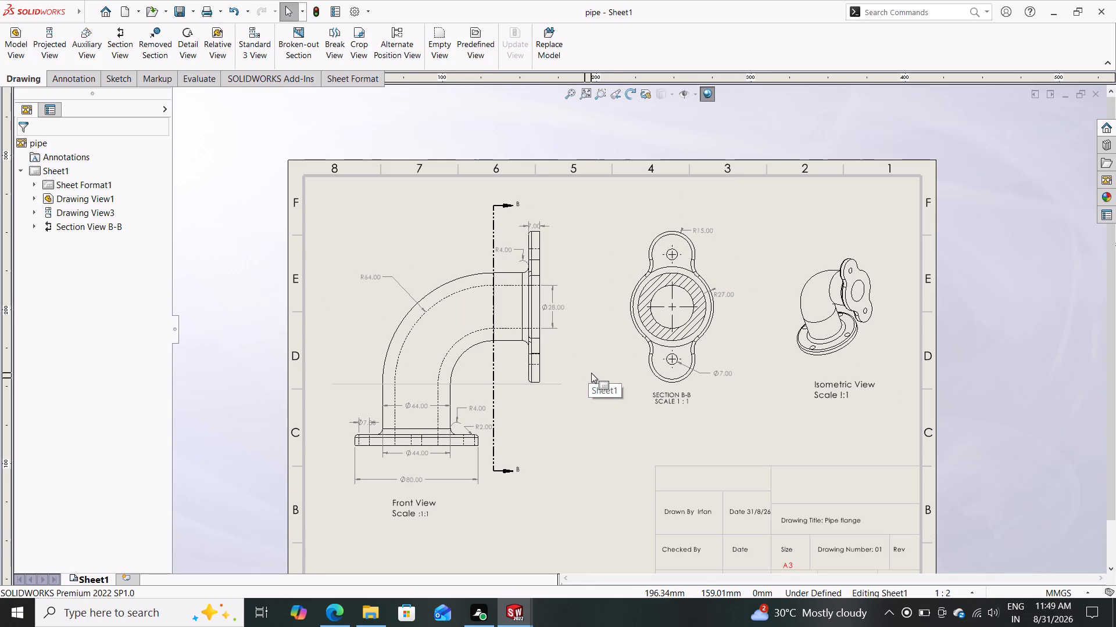
scroll(535, 326, down, 2)
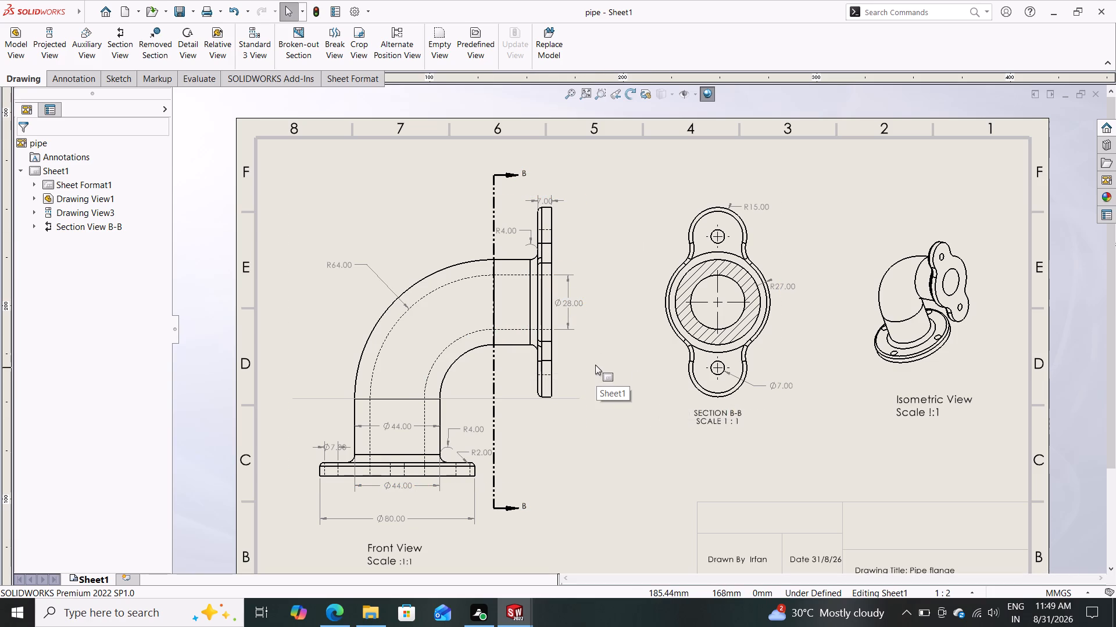
scroll(596, 355, down, 2)
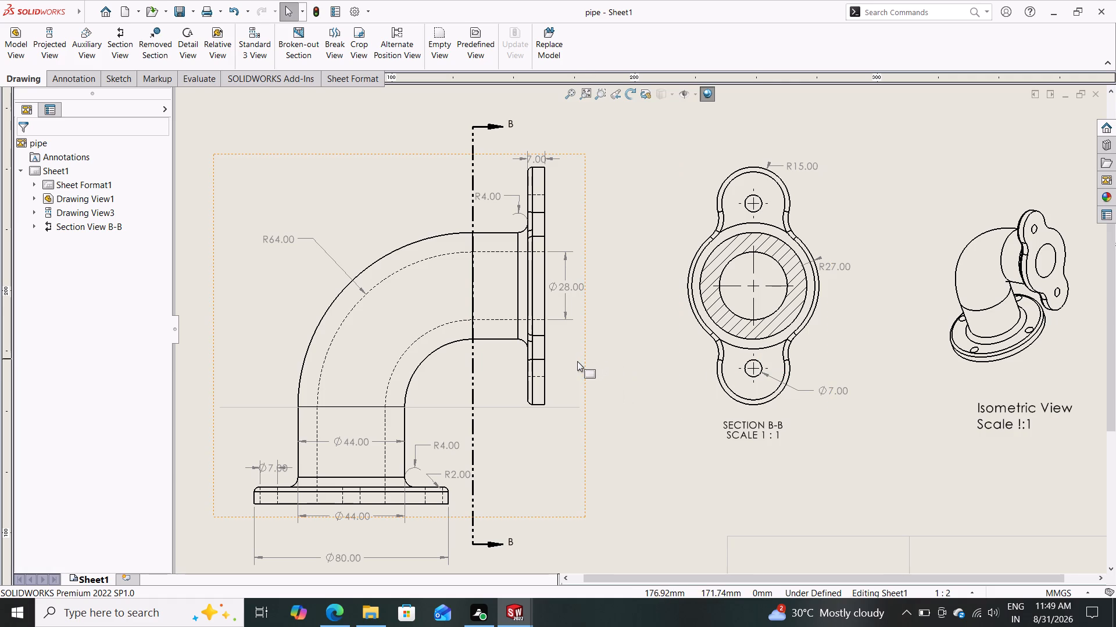
scroll(577, 361, up, 2)
scroll(768, 448, up, 1)
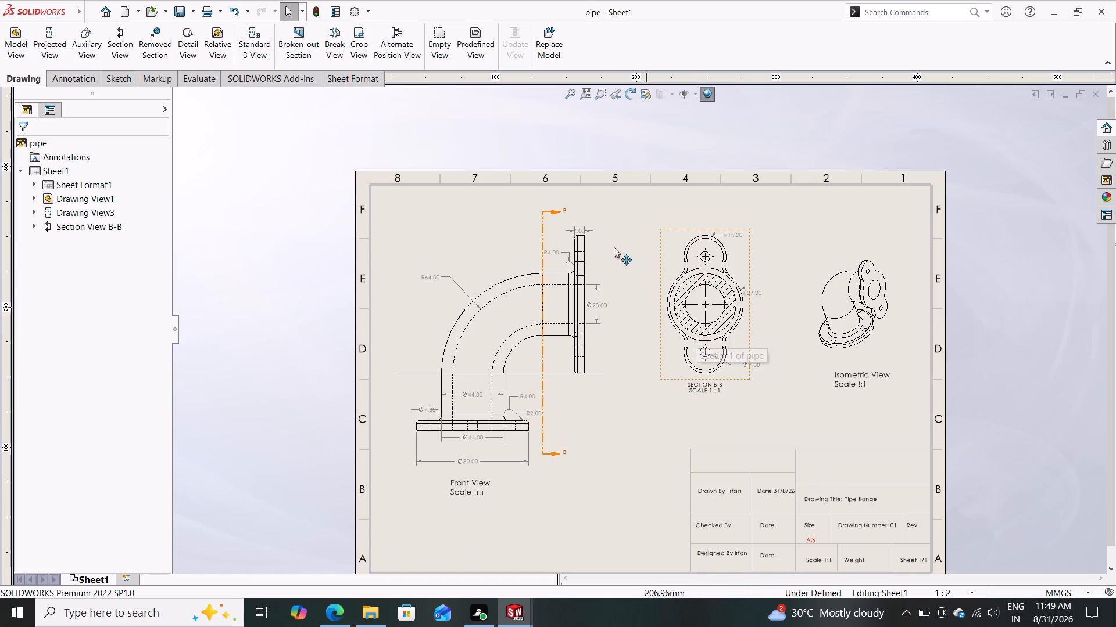
scroll(580, 240, down, 3)
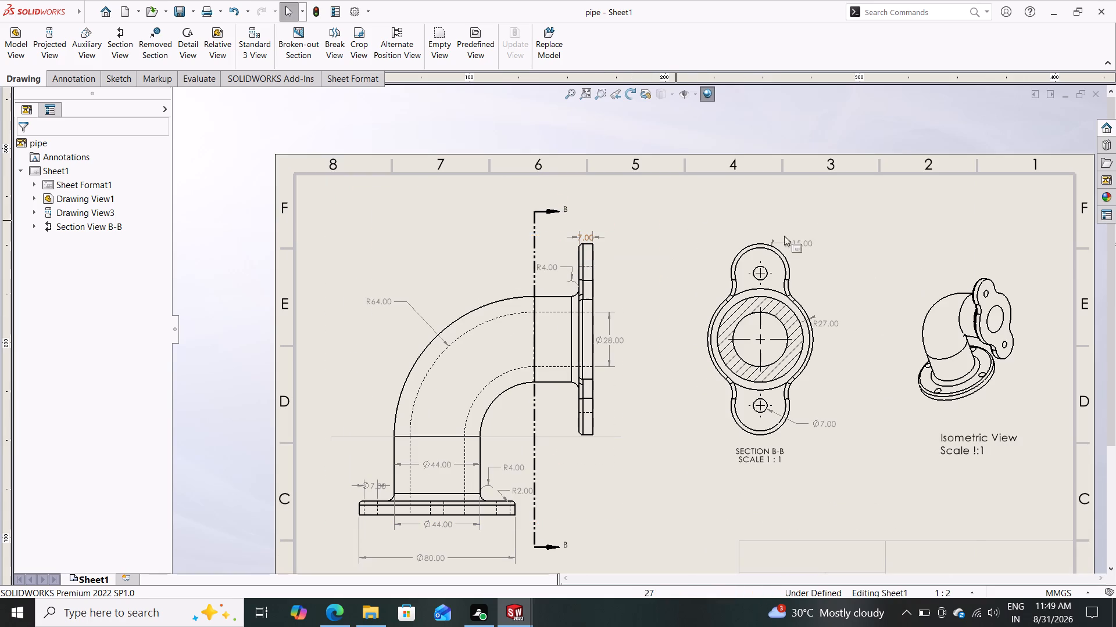
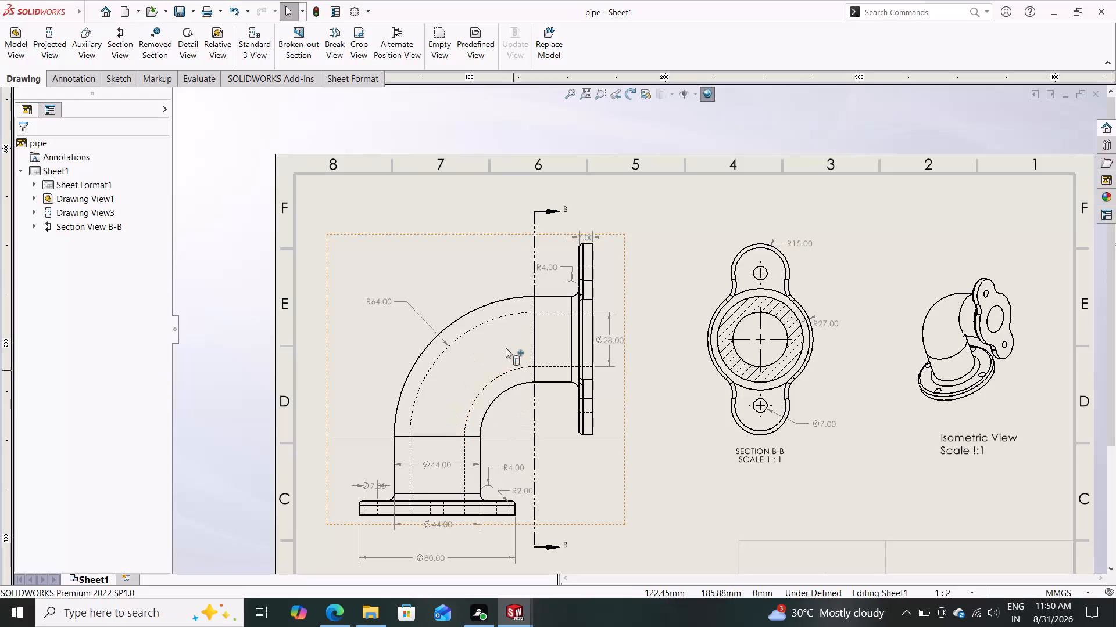
Switch to the pipe part window and examine the elbow, its bore and both end flanges from several sides.
click(520, 616)
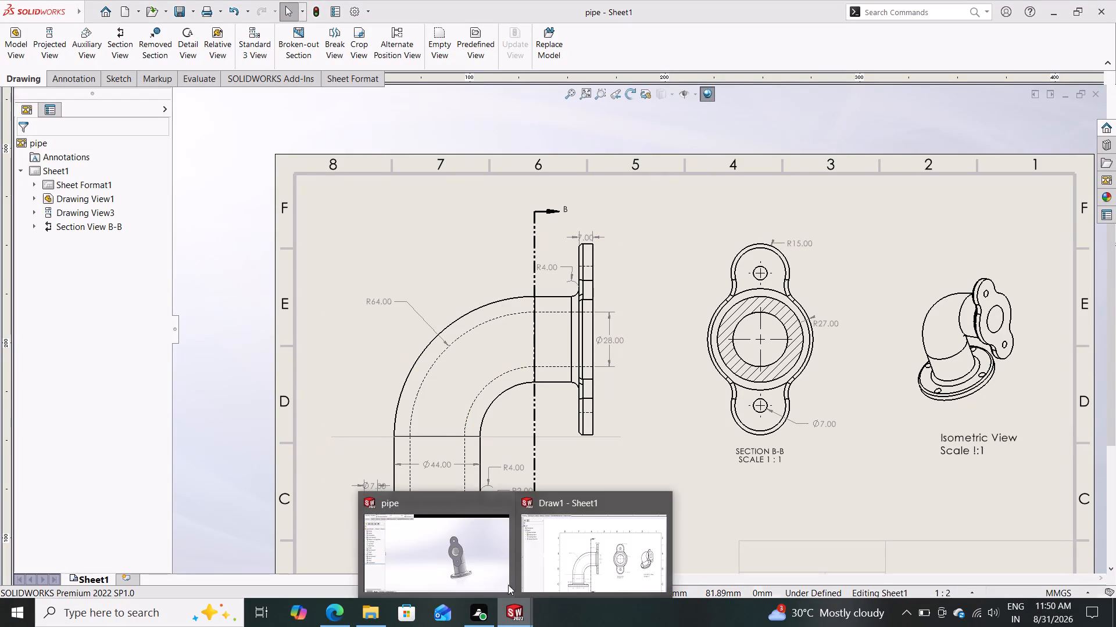
click(443, 538)
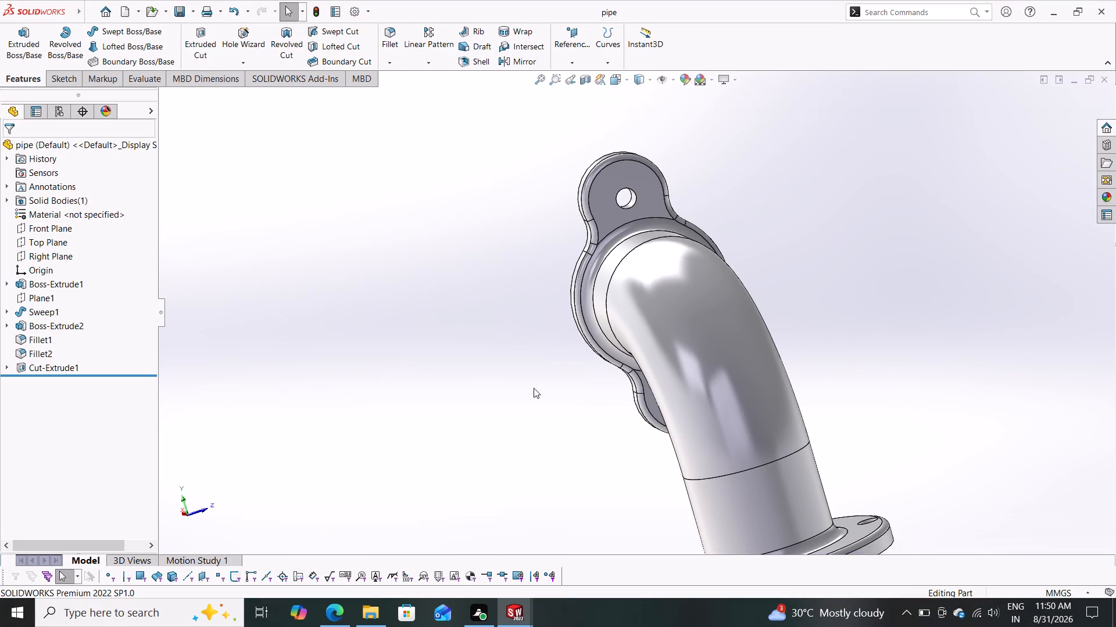
middle_drag(479, 394, 858, 474)
scroll(697, 402, down, 1)
scroll(664, 402, up, 2)
middle_drag(673, 412, 633, 445)
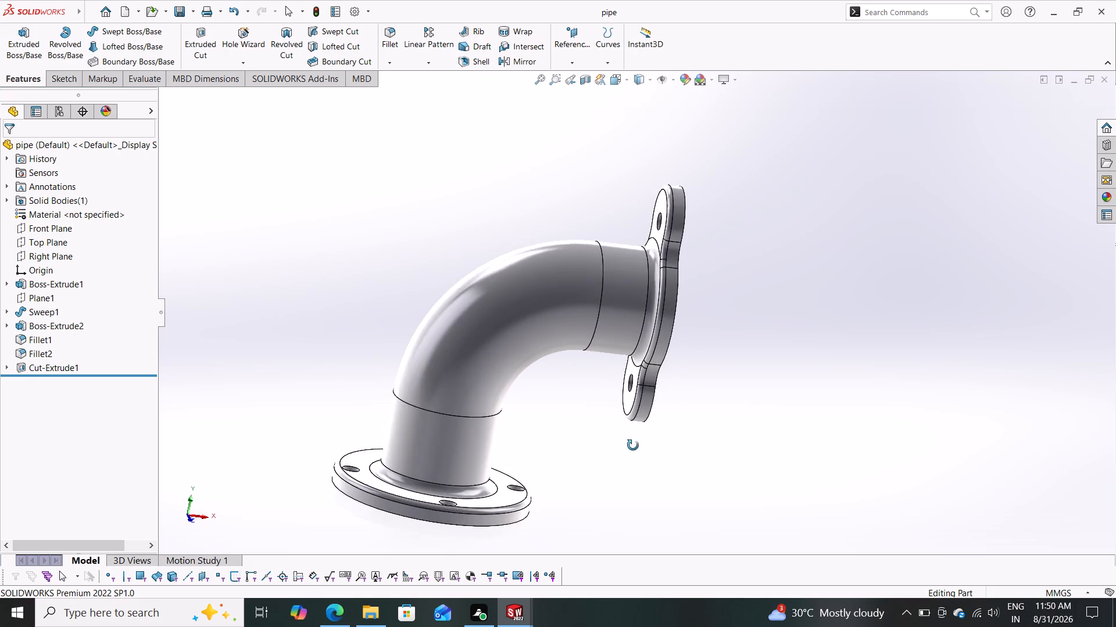
middle_drag(633, 445, 710, 259)
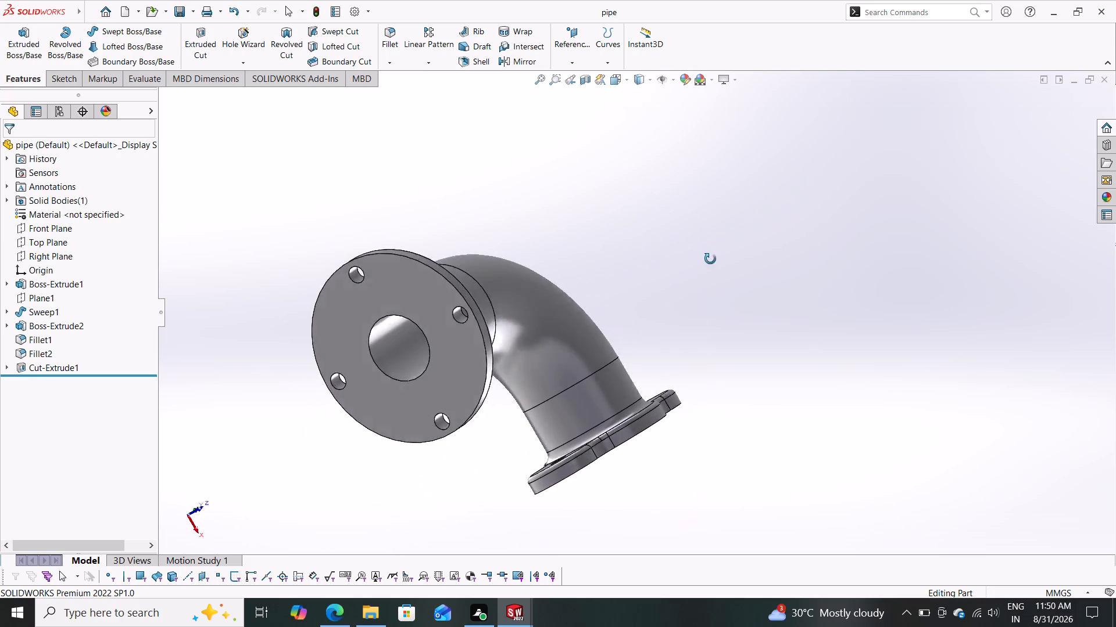
middle_drag(710, 259, 518, 327)
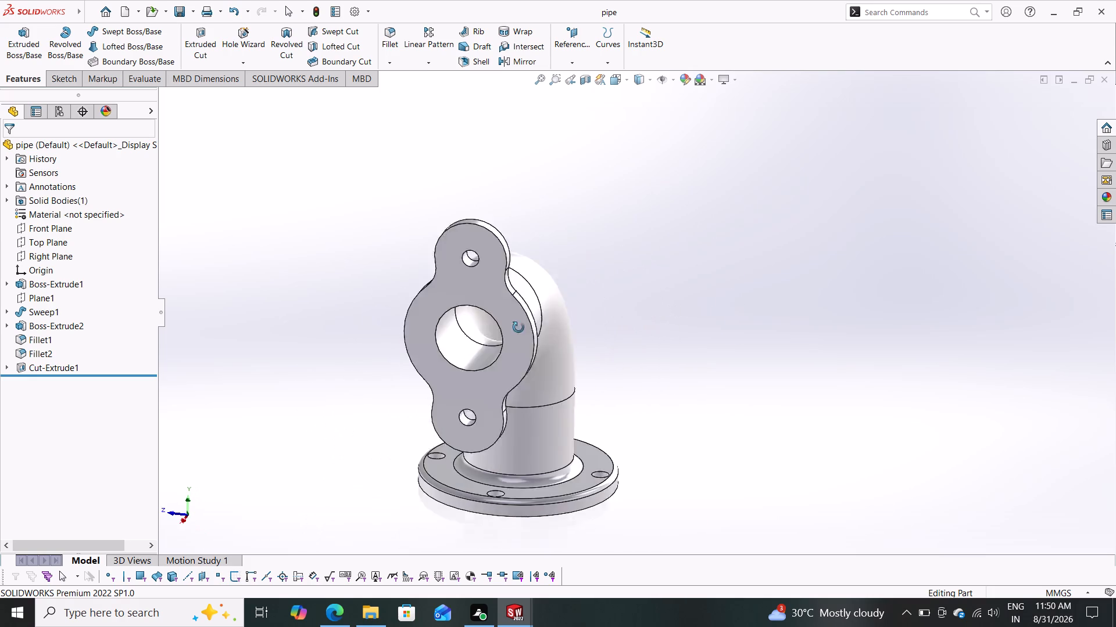
middle_drag(518, 327, 546, 284)
scroll(538, 285, down, 12)
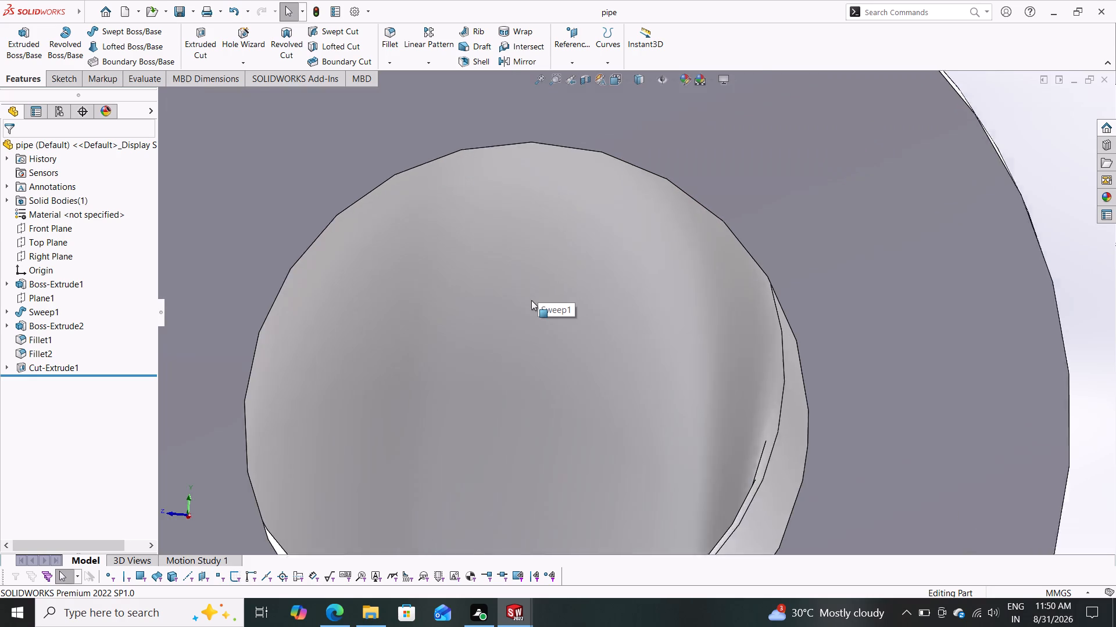
scroll(531, 300, down, 1)
scroll(531, 318, up, 11)
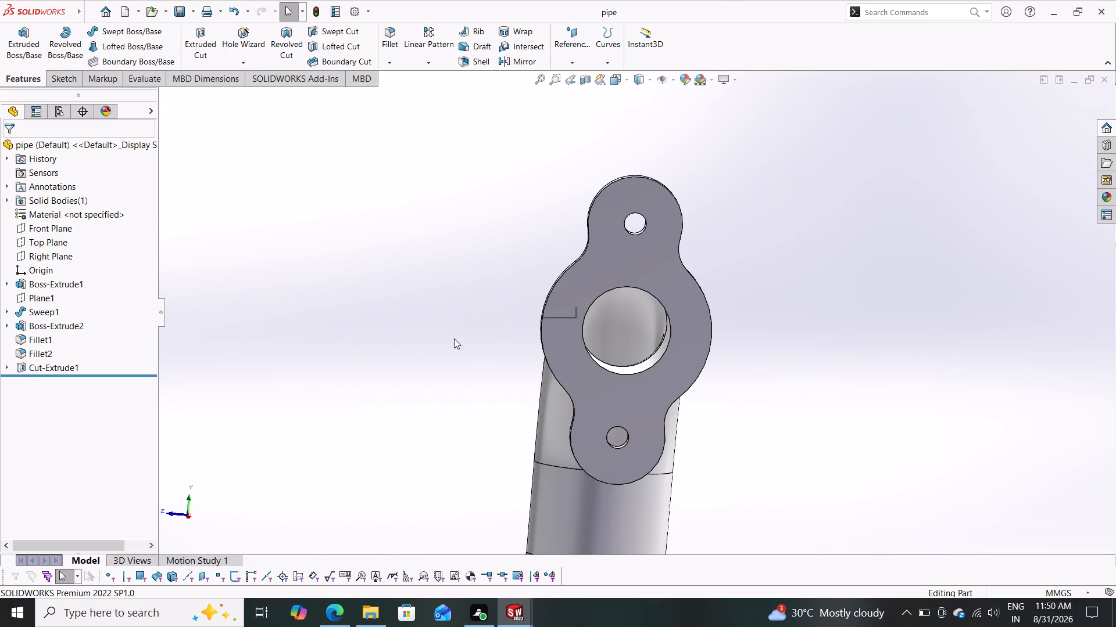
middle_drag(446, 362, 567, 435)
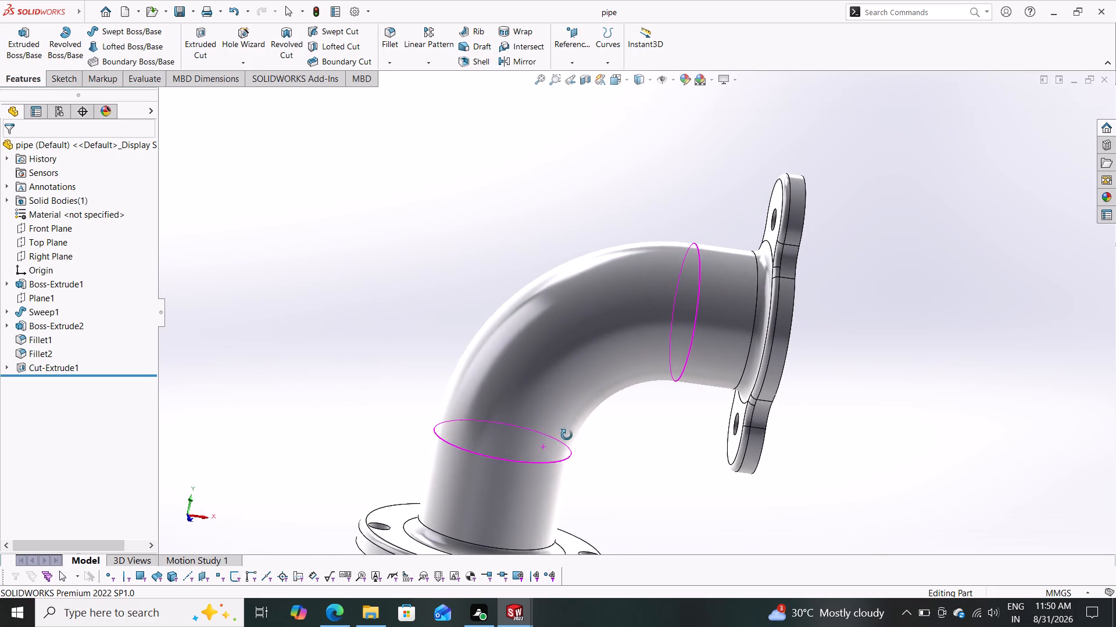
middle_drag(567, 435, 561, 420)
Preview a section view of the pipe through the Front Plane and inspect the bore, wall and flange cross-sections.
click(585, 76)
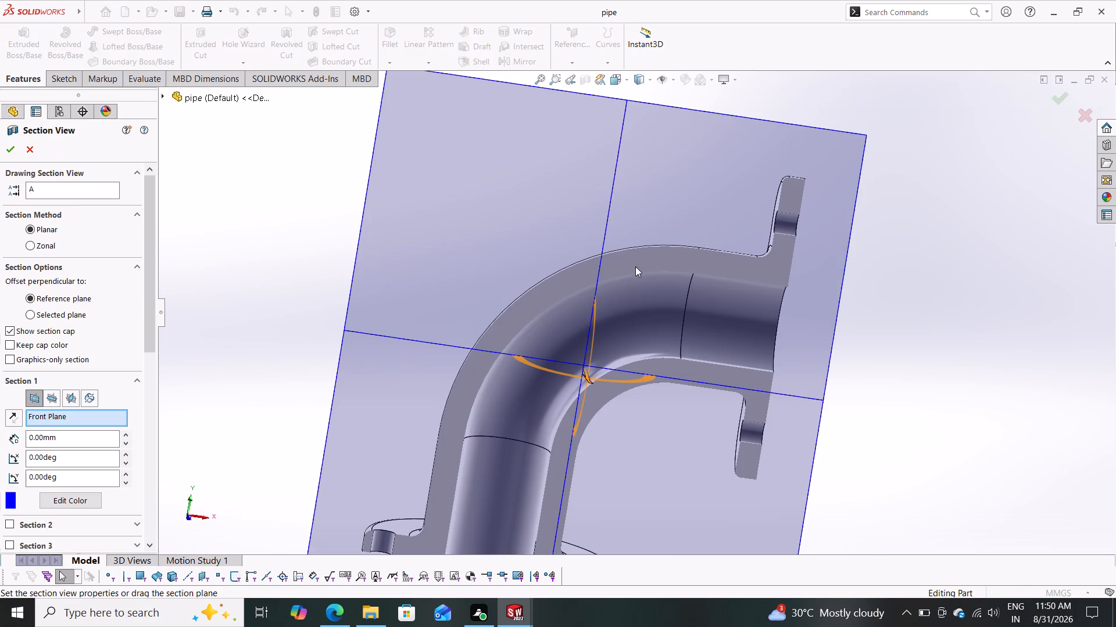
middle_drag(849, 329, 777, 333)
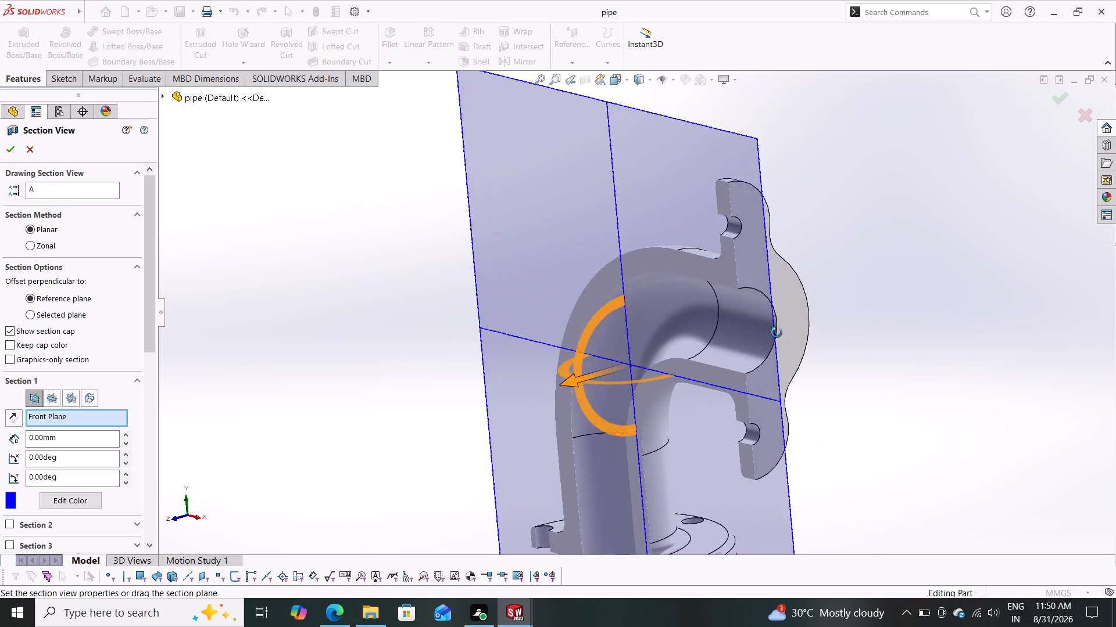
middle_drag(777, 333, 910, 355)
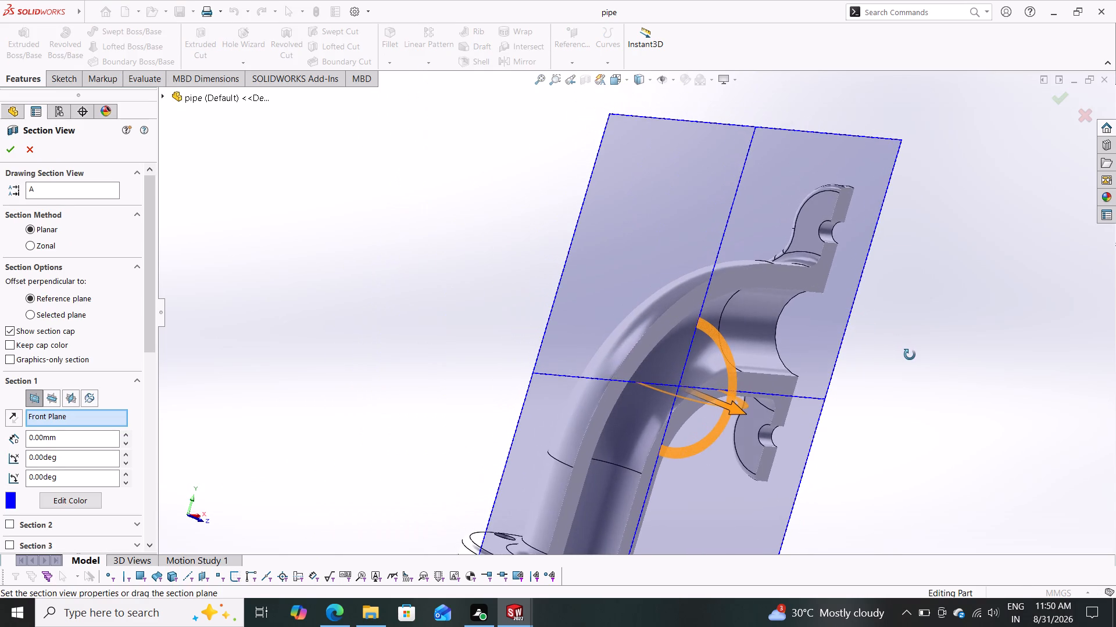
middle_drag(910, 355, 521, 331)
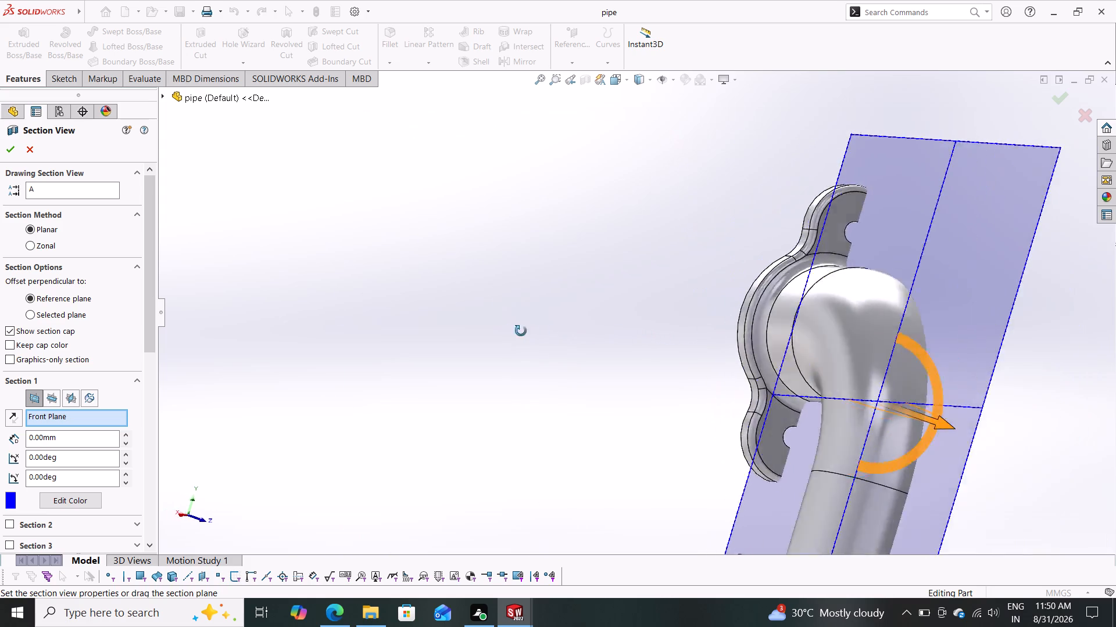
middle_drag(521, 331, 434, 341)
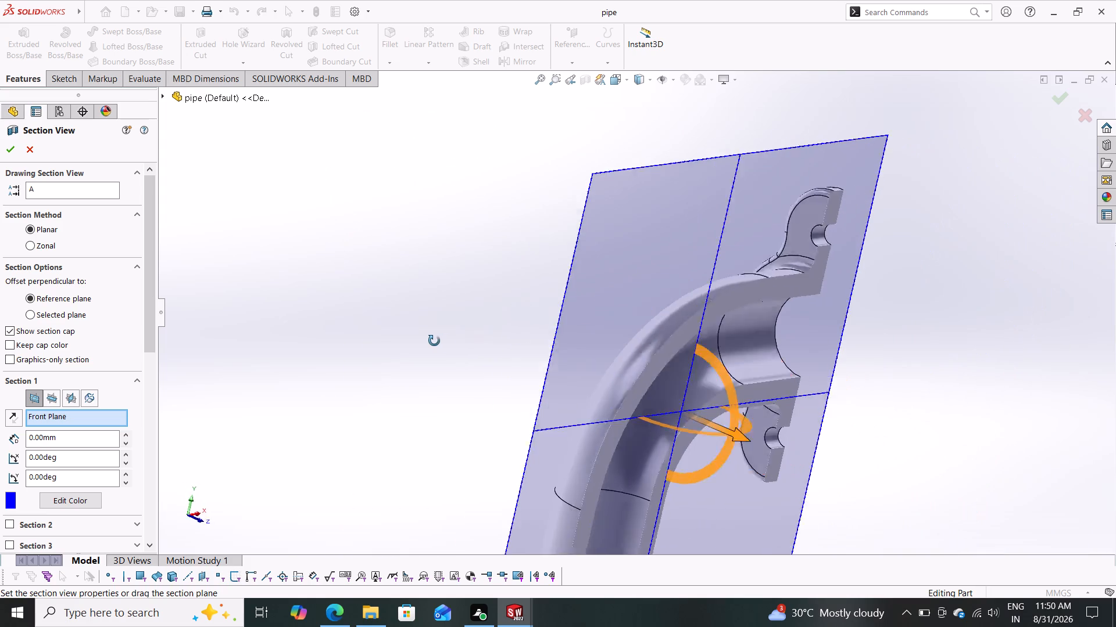
middle_drag(434, 341, 387, 336)
scroll(655, 357, down, 3)
scroll(693, 340, up, 2)
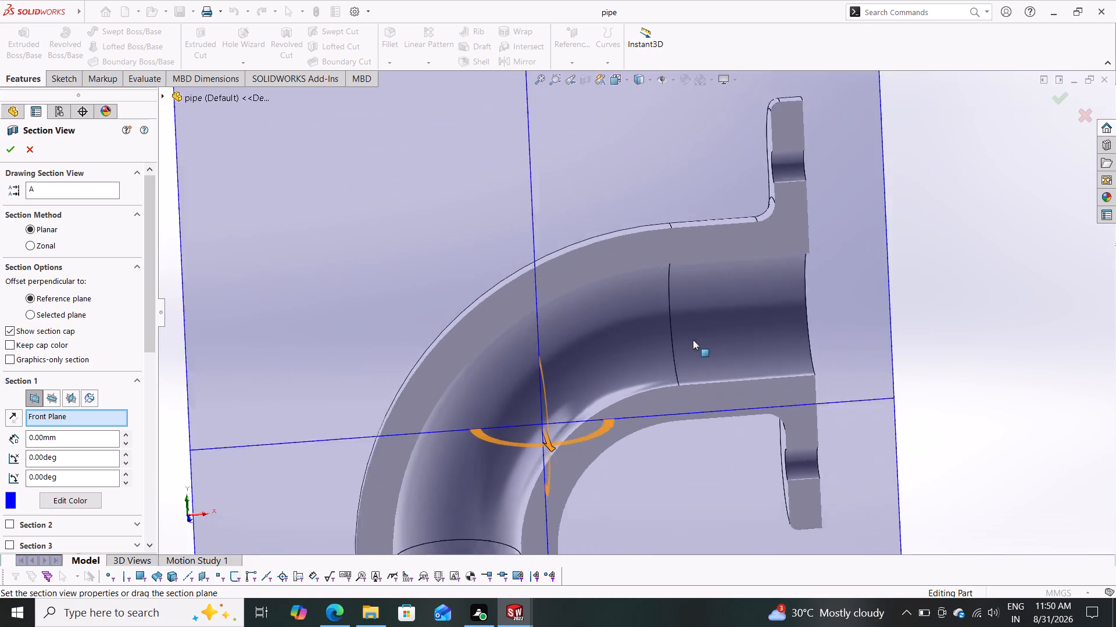
scroll(693, 340, up, 2)
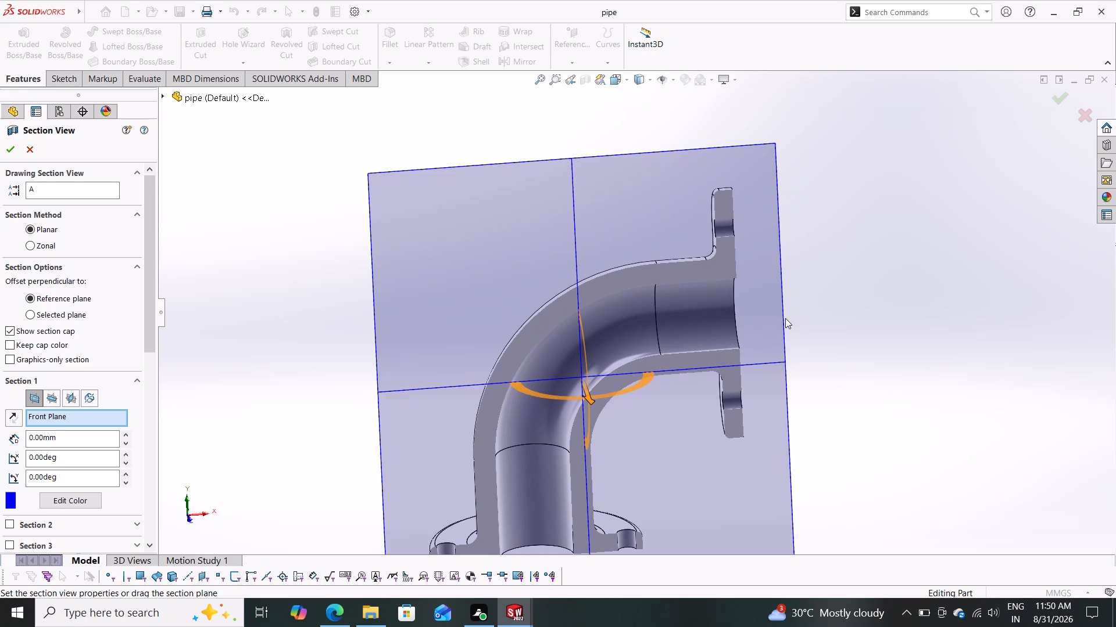
Preview the section through the Top Plane and the Right Plane, inspect the two-hole flange profile, and close the section view without applying it.
click(51, 397)
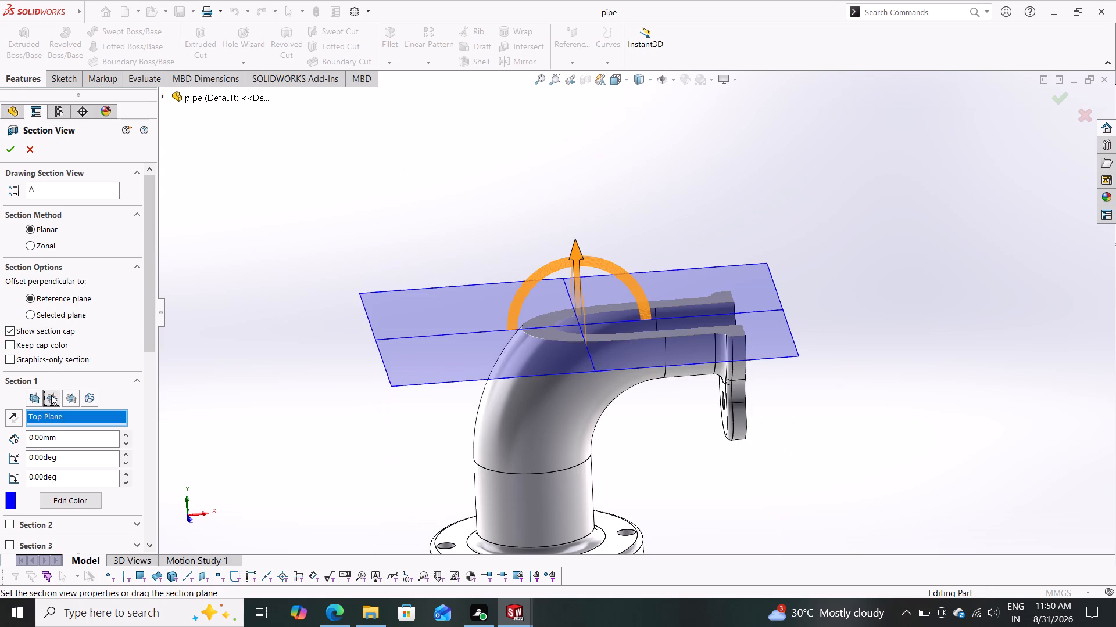
click(71, 391)
middle_drag(553, 327, 749, 382)
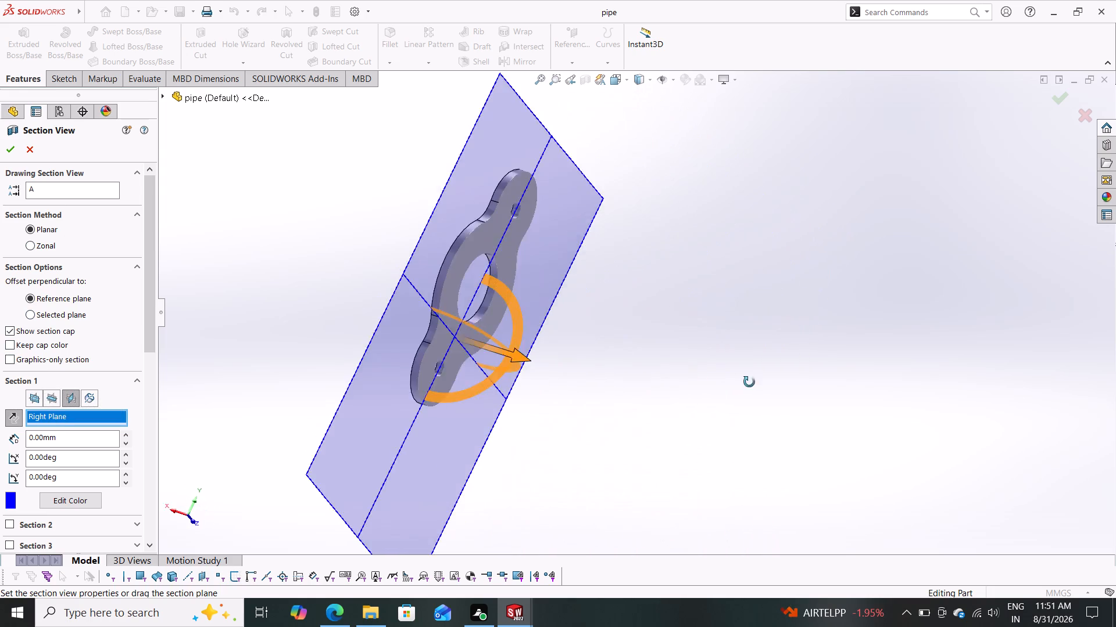
middle_drag(749, 382, 624, 356)
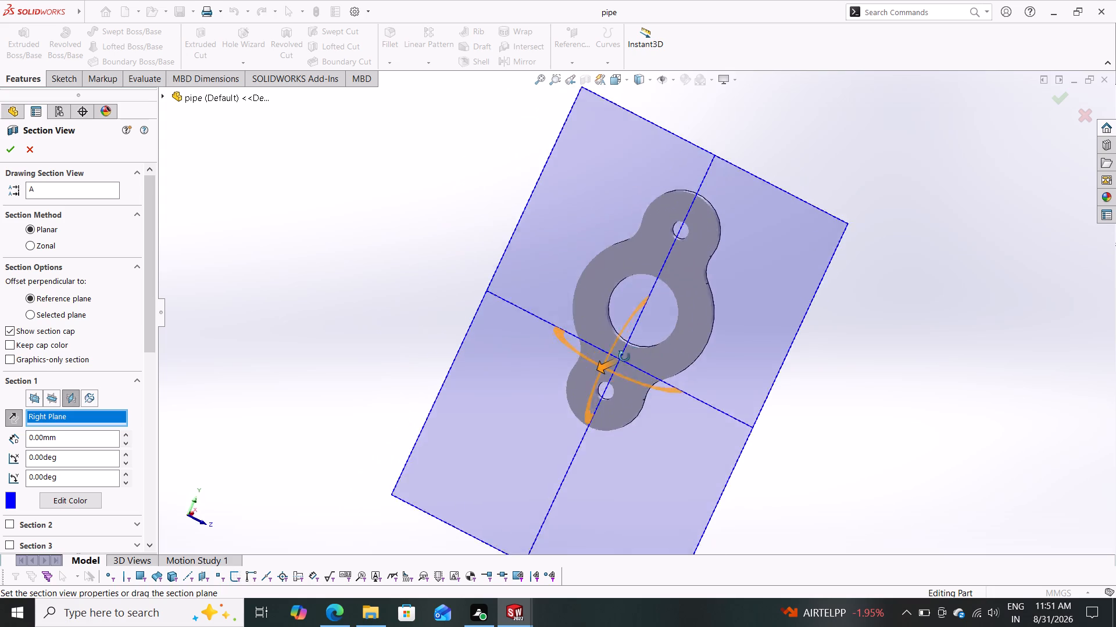
middle_drag(624, 356, 695, 380)
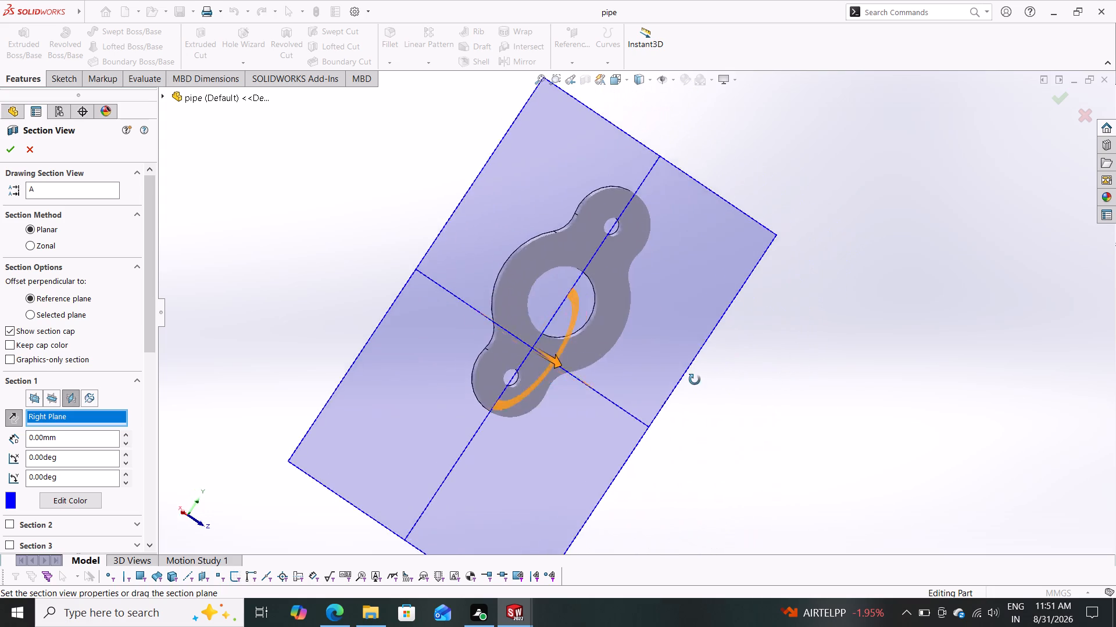
middle_drag(695, 380, 793, 392)
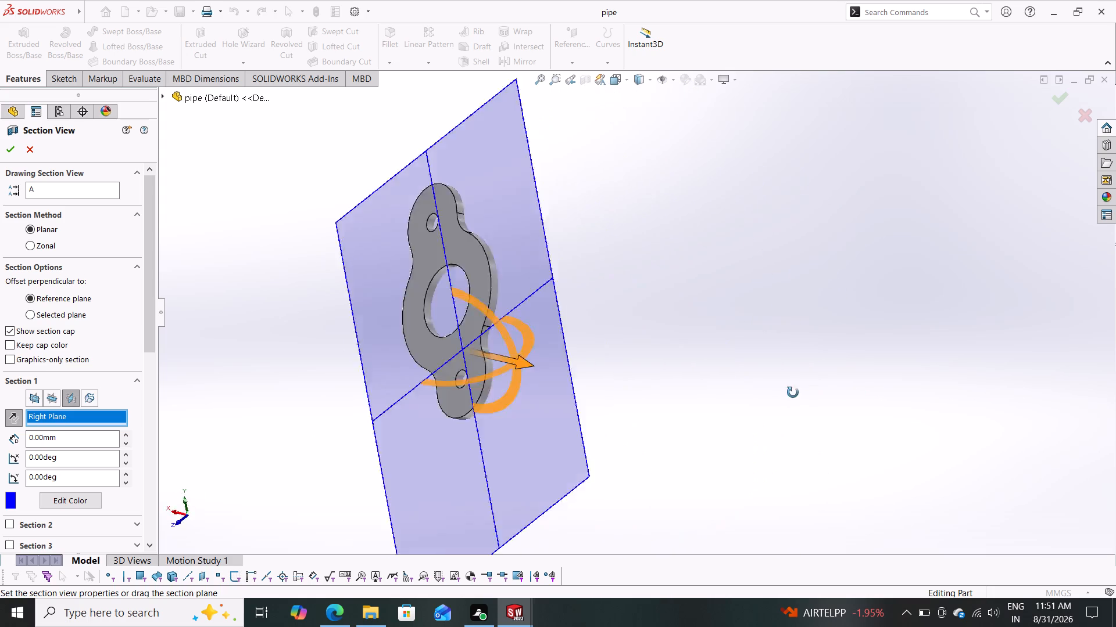
middle_drag(793, 392, 689, 351)
scroll(685, 345, down, 3)
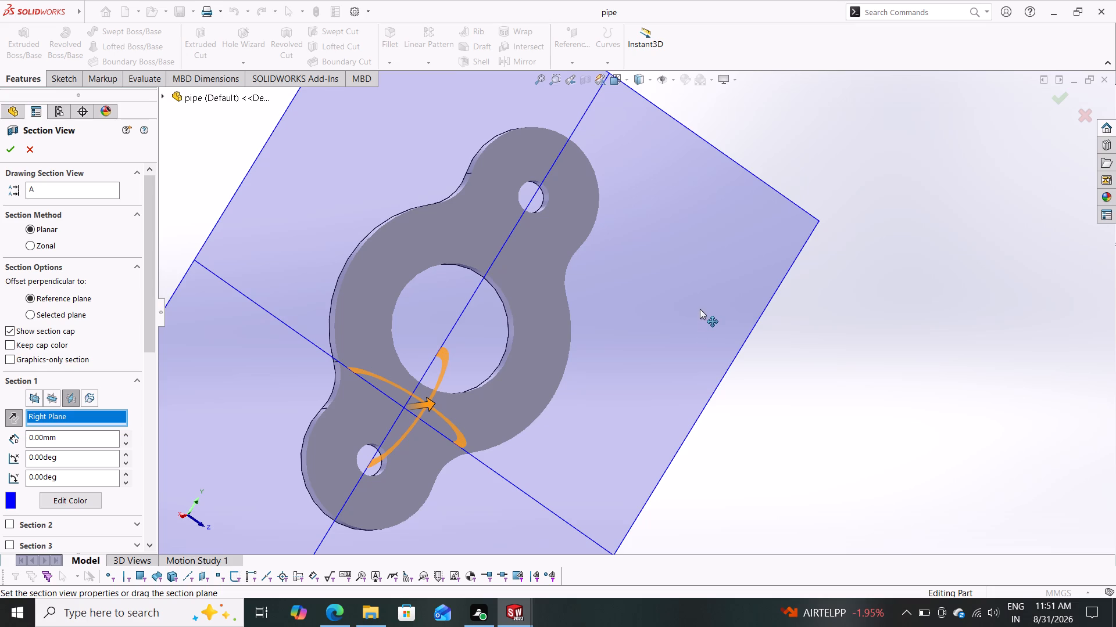
scroll(698, 311, down, 3)
scroll(696, 315, up, 4)
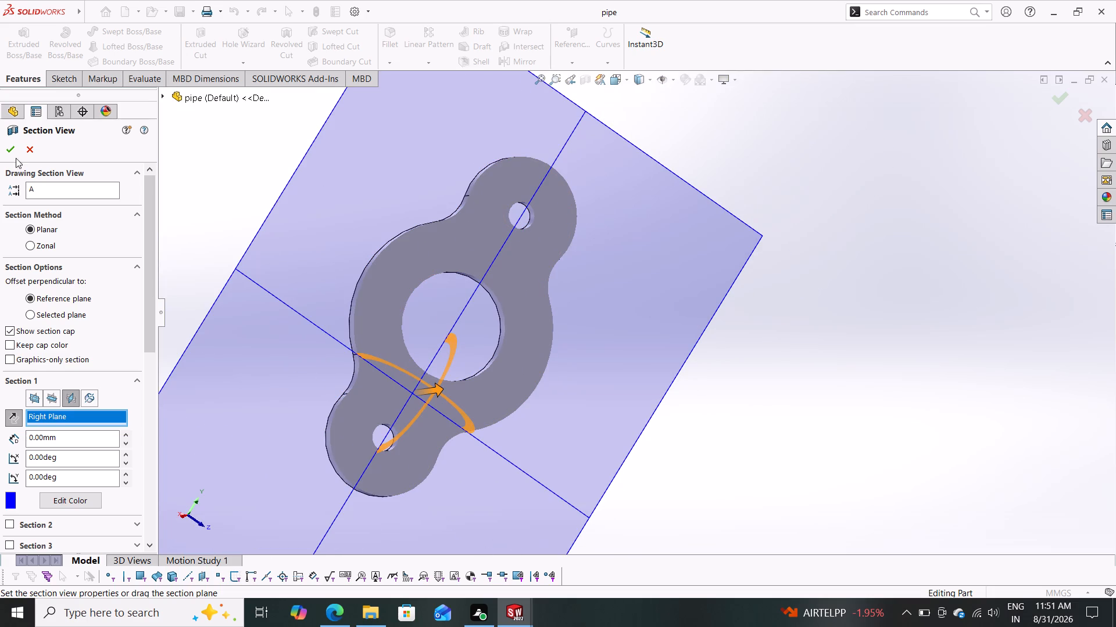
click(30, 153)
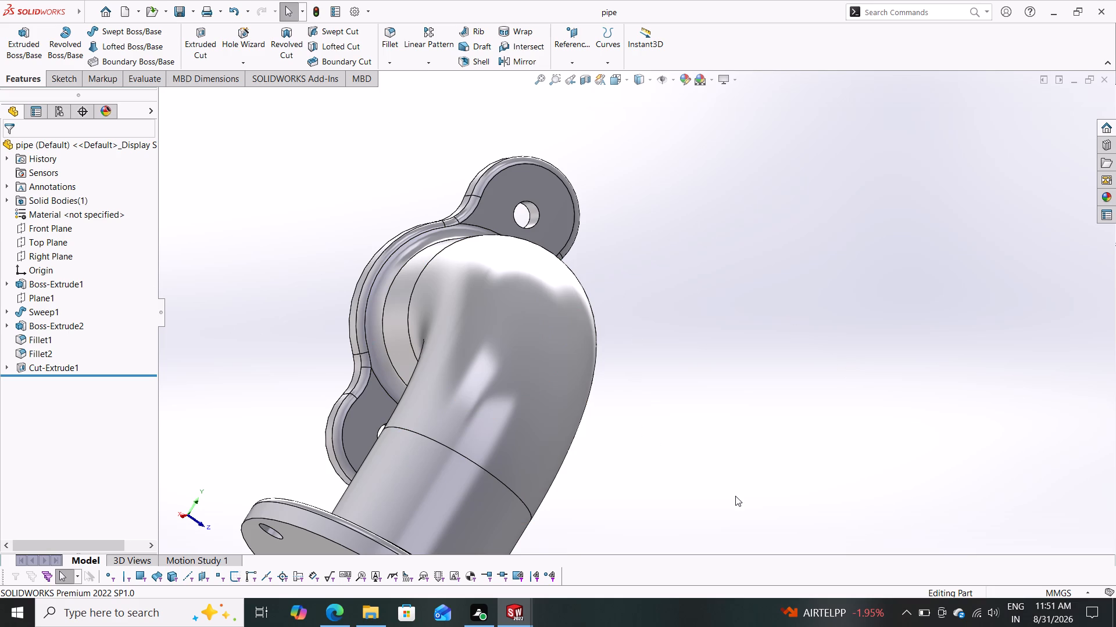
Examine the unsectioned pipe elbow from all around, including the two-hole flange, the fillets and the round base flange.
middle_drag(660, 395, 573, 419)
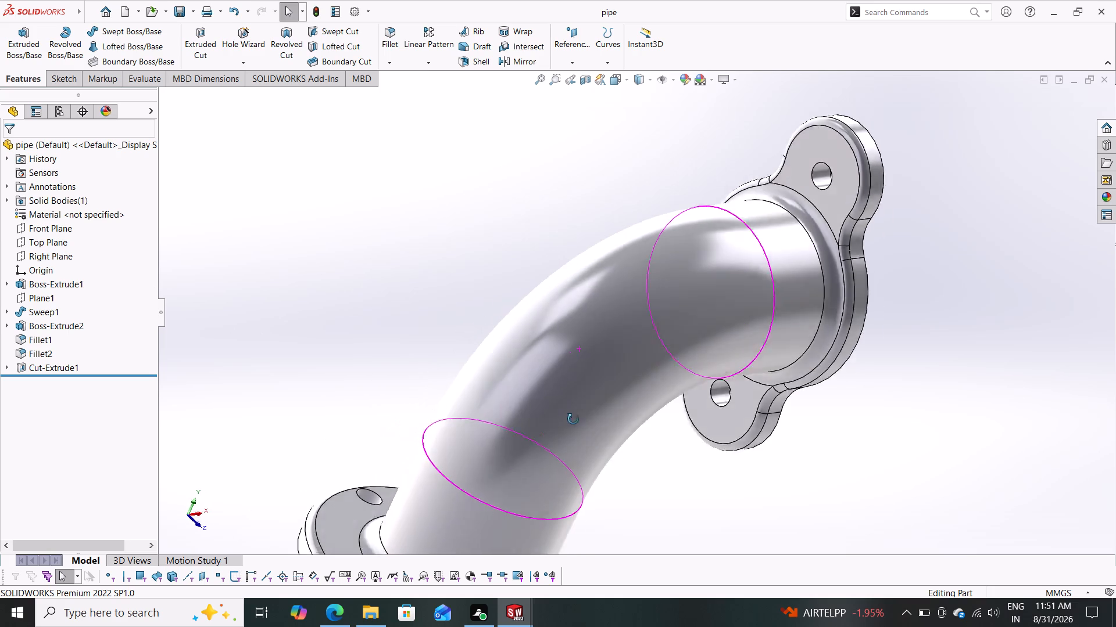
middle_drag(573, 419, 570, 420)
scroll(753, 416, down, 1)
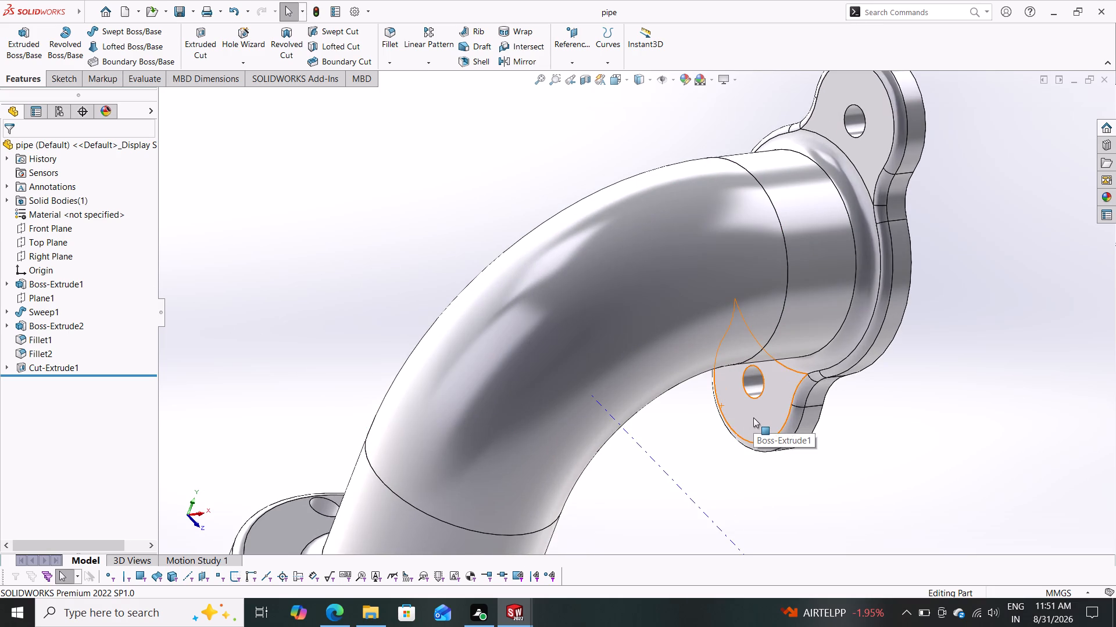
scroll(751, 419, up, 3)
middle_drag(847, 329, 835, 304)
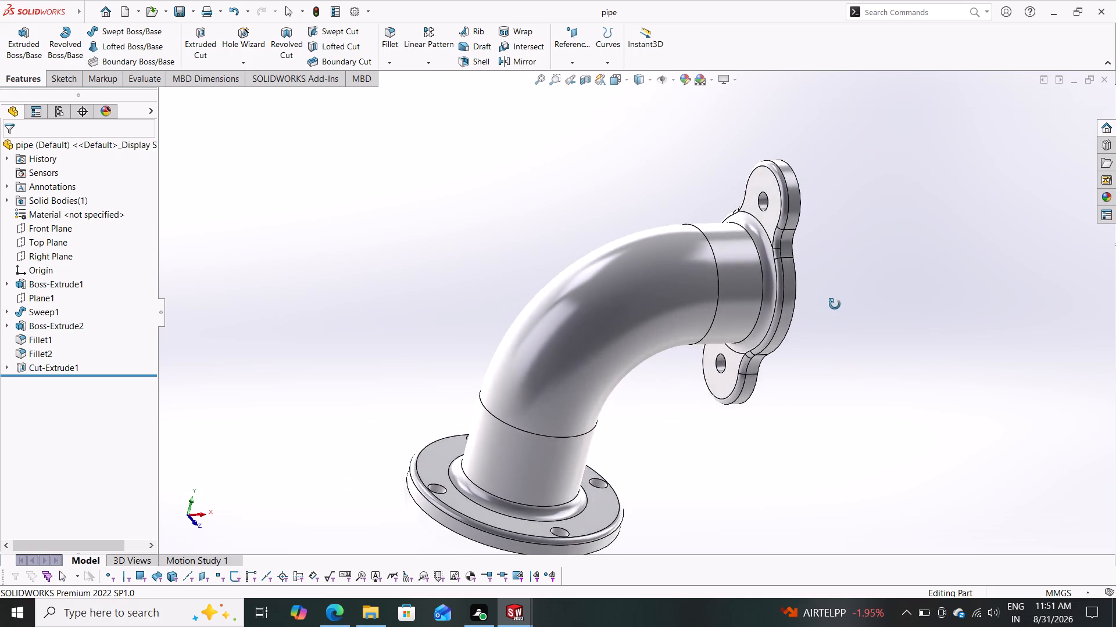
middle_drag(835, 304, 782, 301)
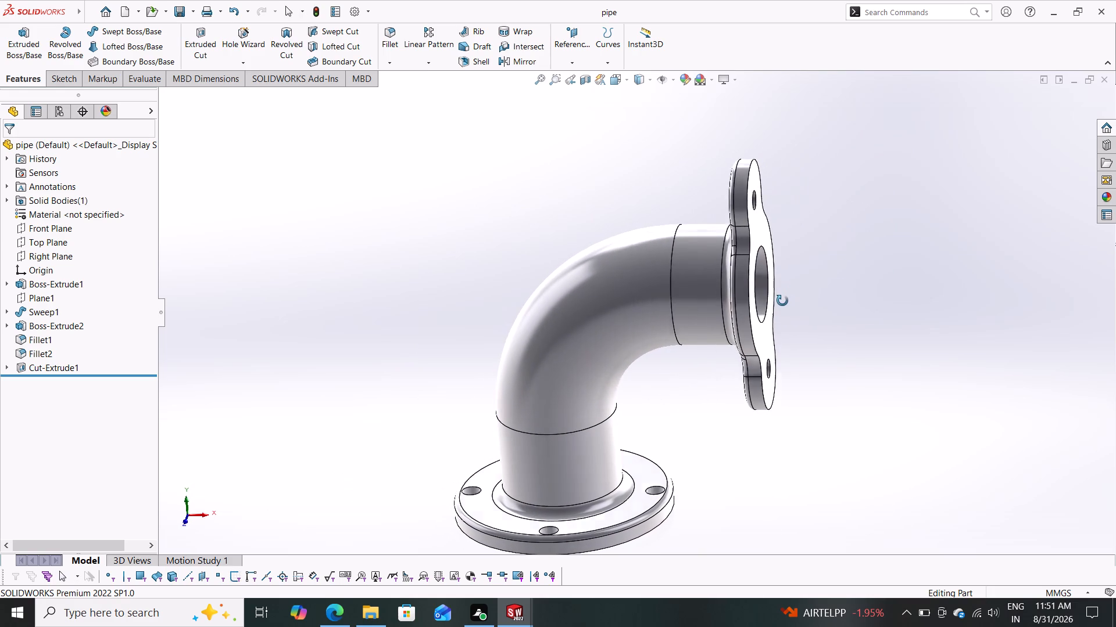
middle_drag(782, 301, 870, 315)
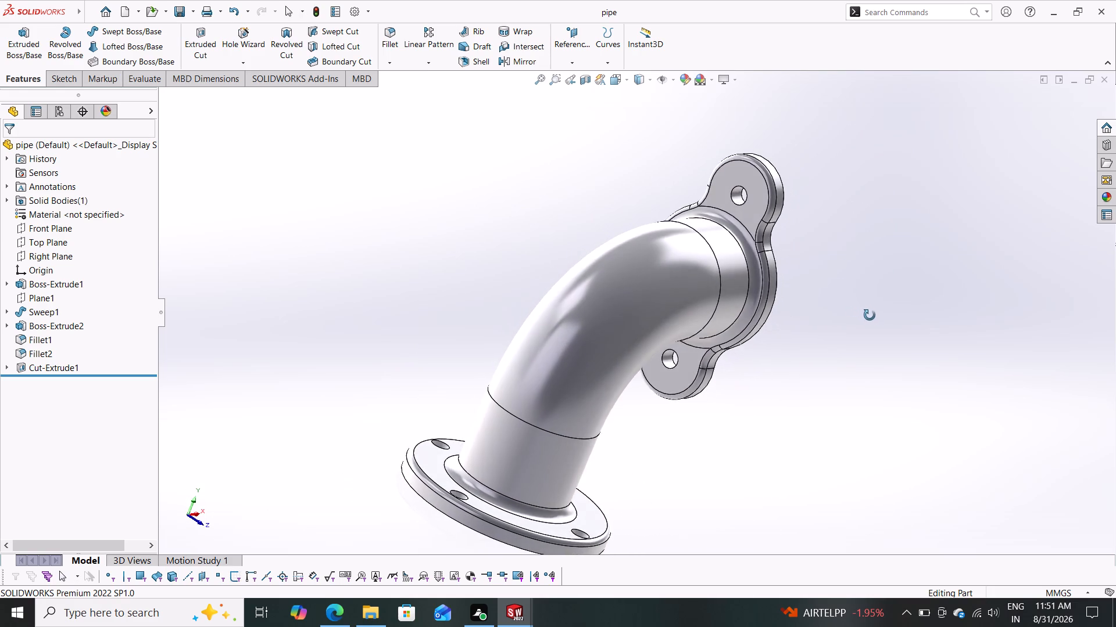
middle_drag(870, 315, 874, 319)
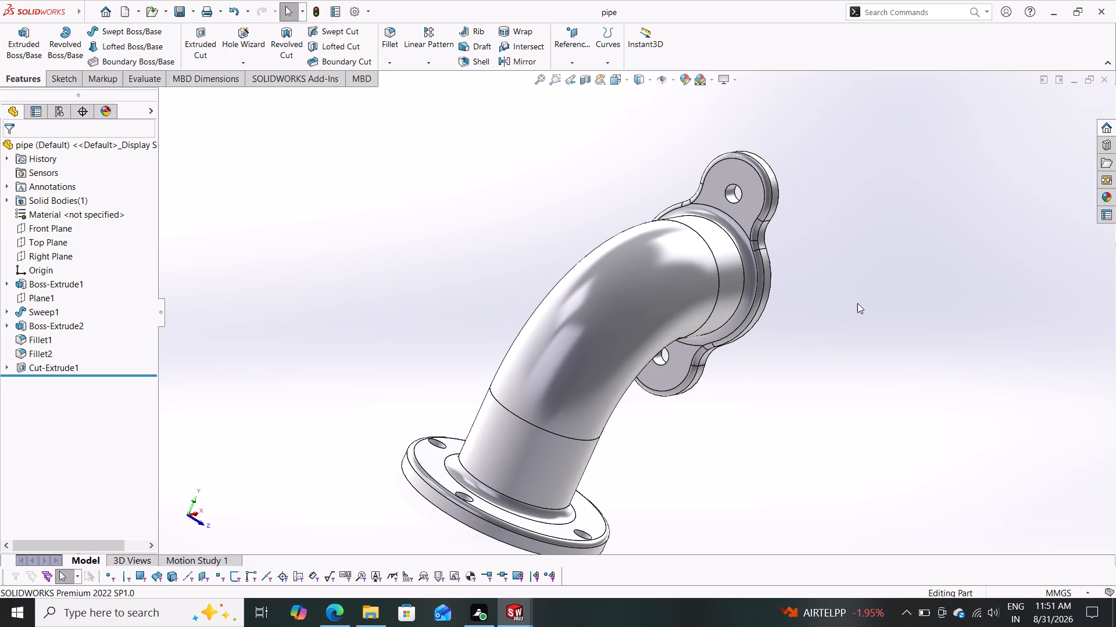
scroll(786, 312, down, 1)
middle_drag(799, 320, 796, 341)
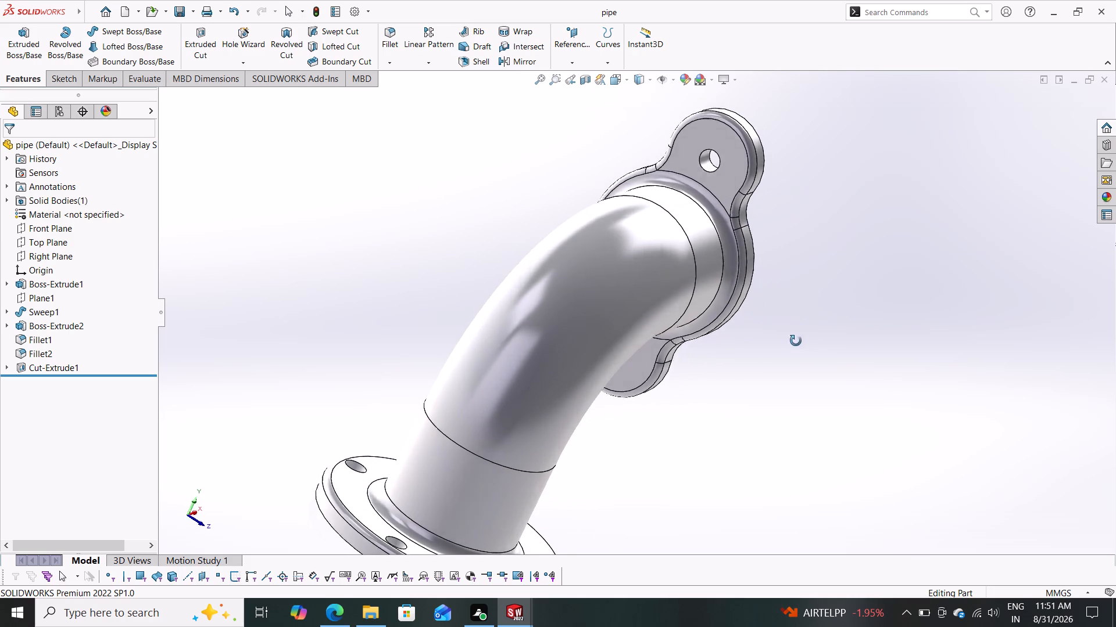
middle_drag(796, 341, 711, 366)
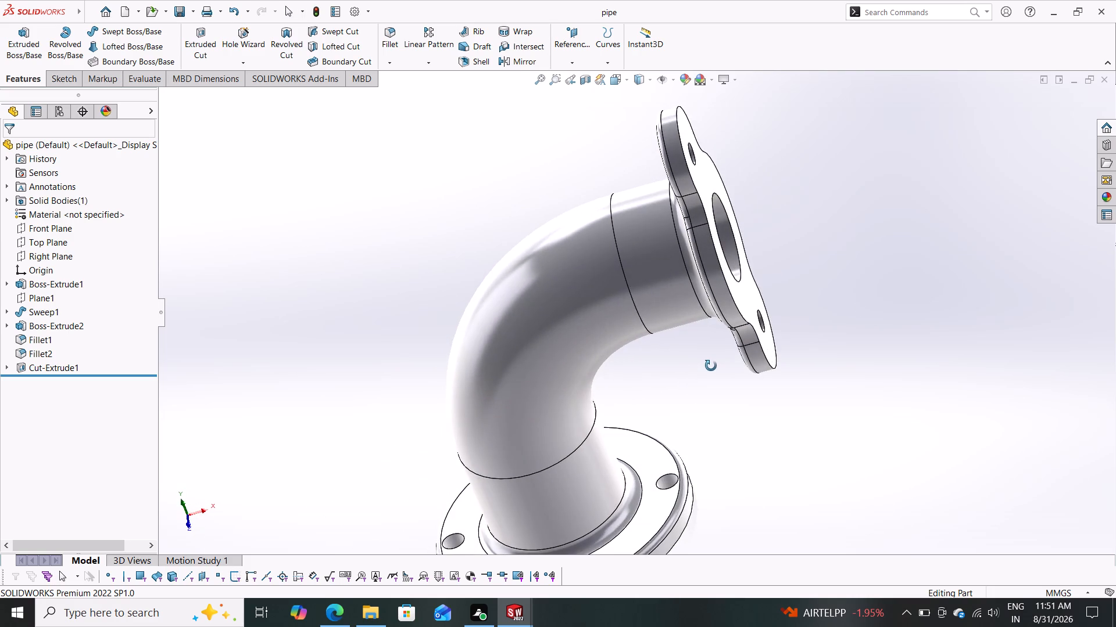
middle_drag(711, 366, 775, 357)
scroll(756, 324, down, 4)
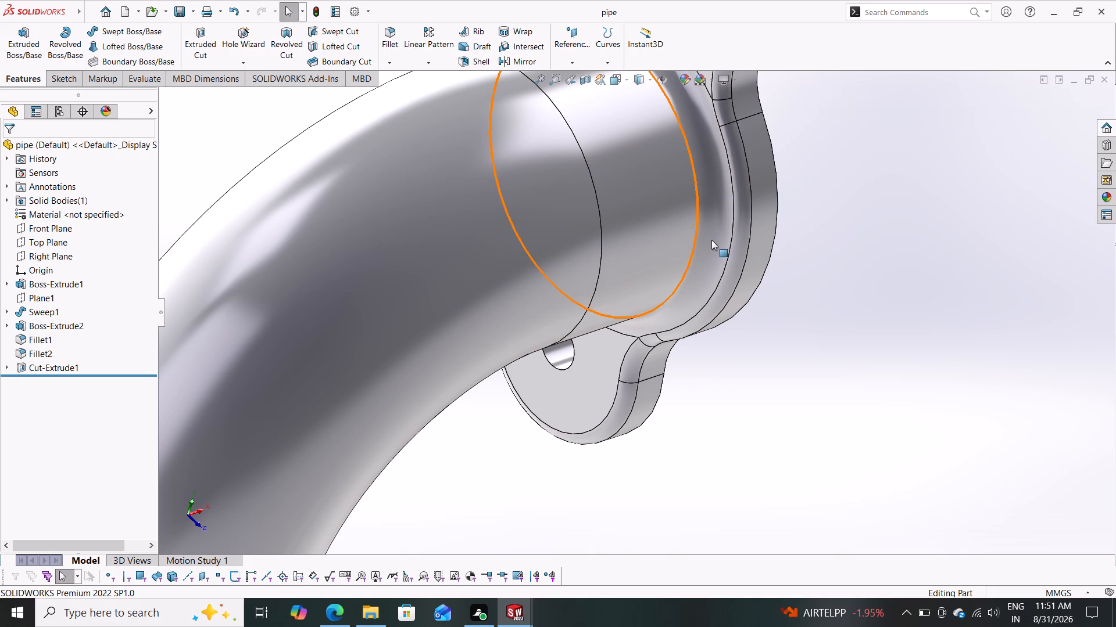
scroll(752, 379, up, 2)
middle_drag(720, 394, 711, 404)
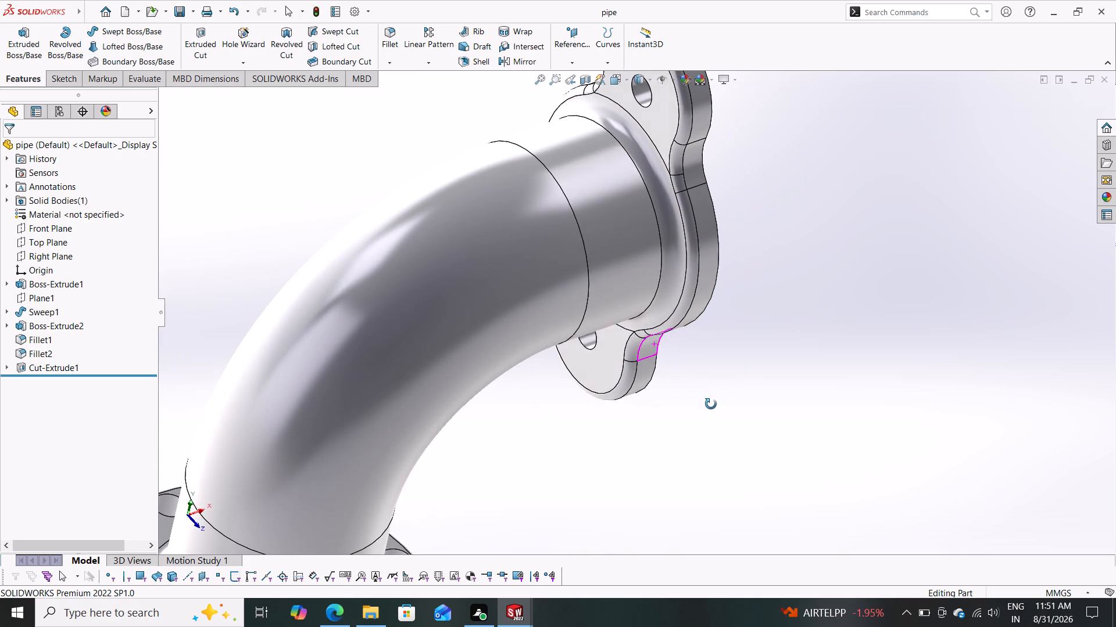
middle_drag(711, 404, 784, 466)
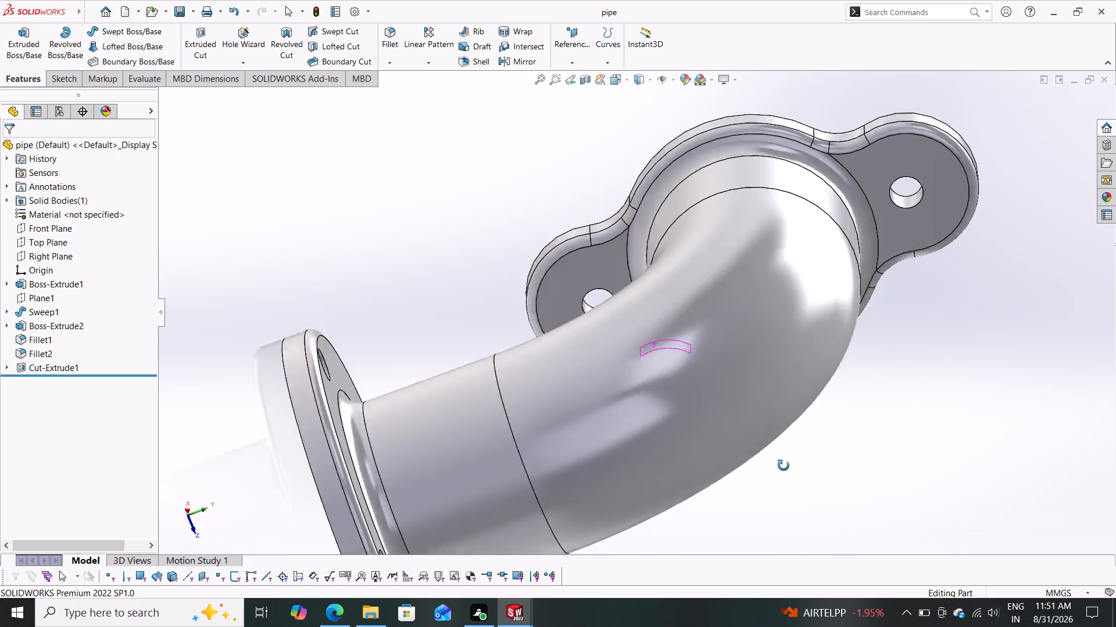
Edit Fillet2 to remove the two-hole flange's outline edge from the items to fillet.
middle_drag(784, 466, 729, 439)
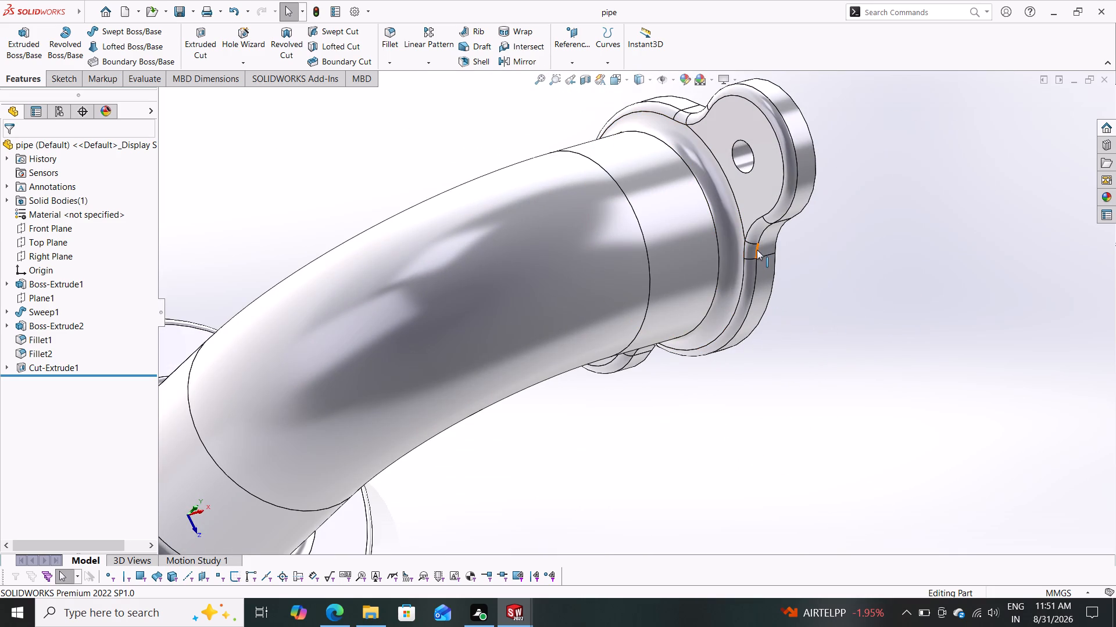
middle_drag(825, 450, 813, 379)
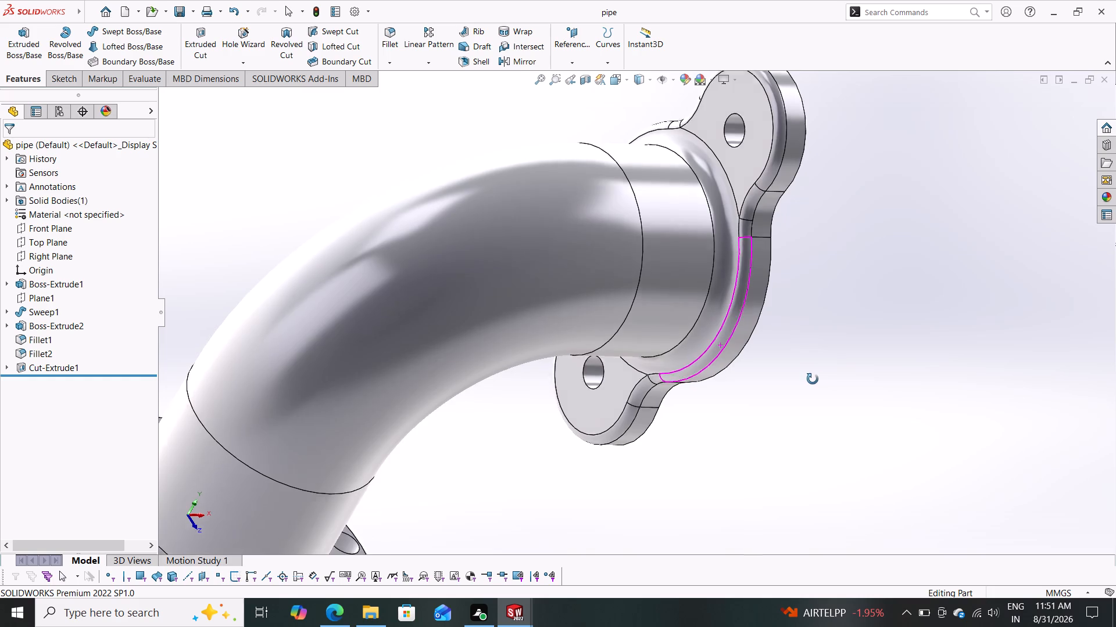
middle_drag(813, 379, 812, 379)
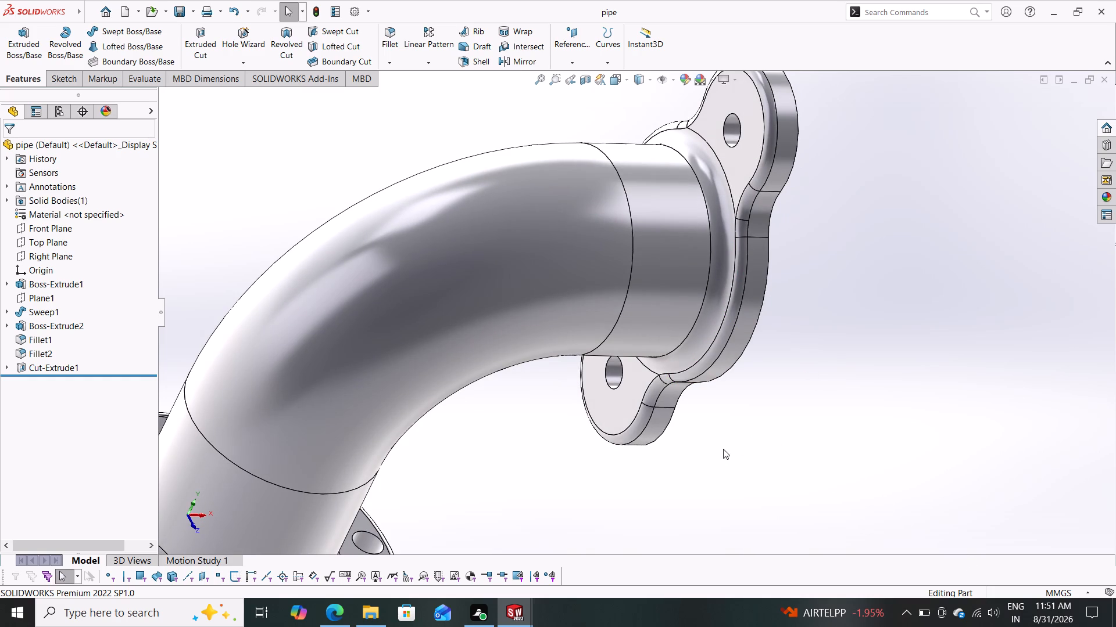
click(31, 353)
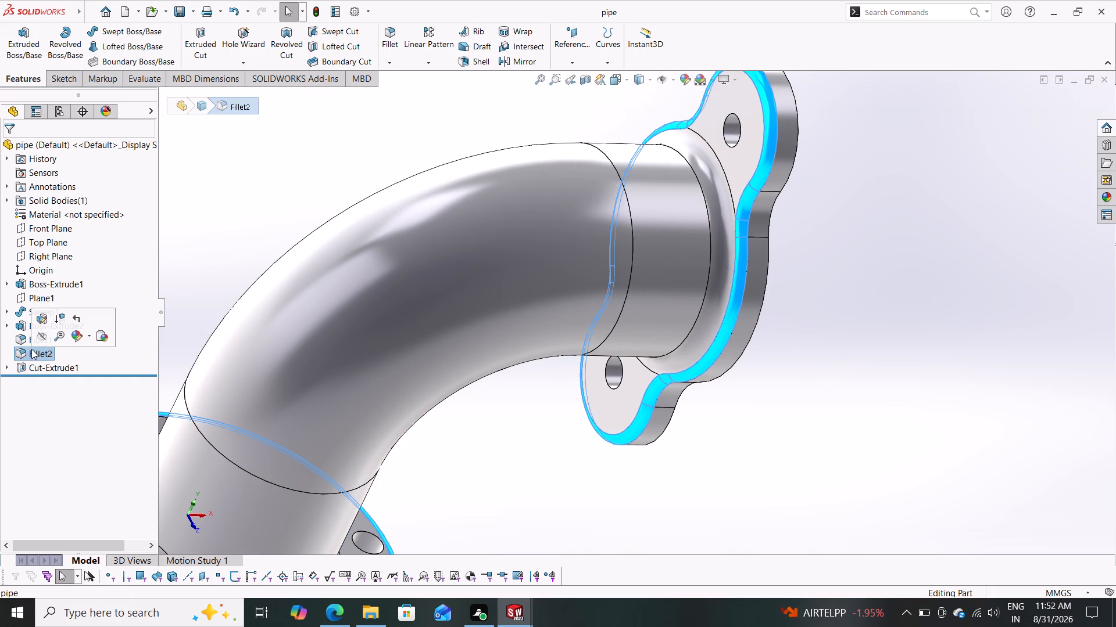
click(42, 321)
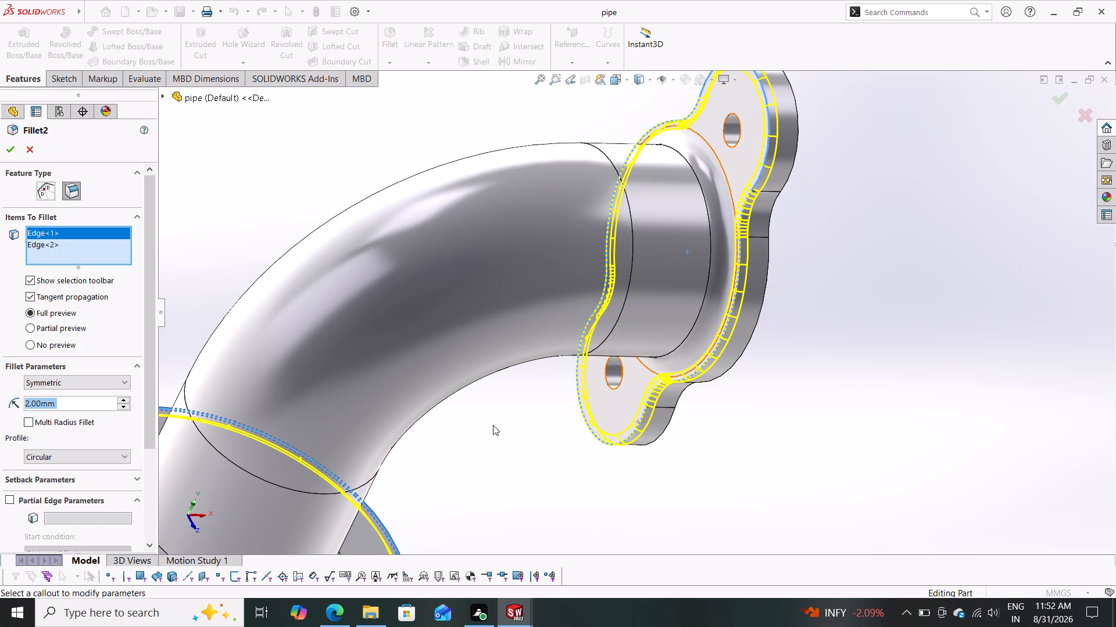
click(43, 237)
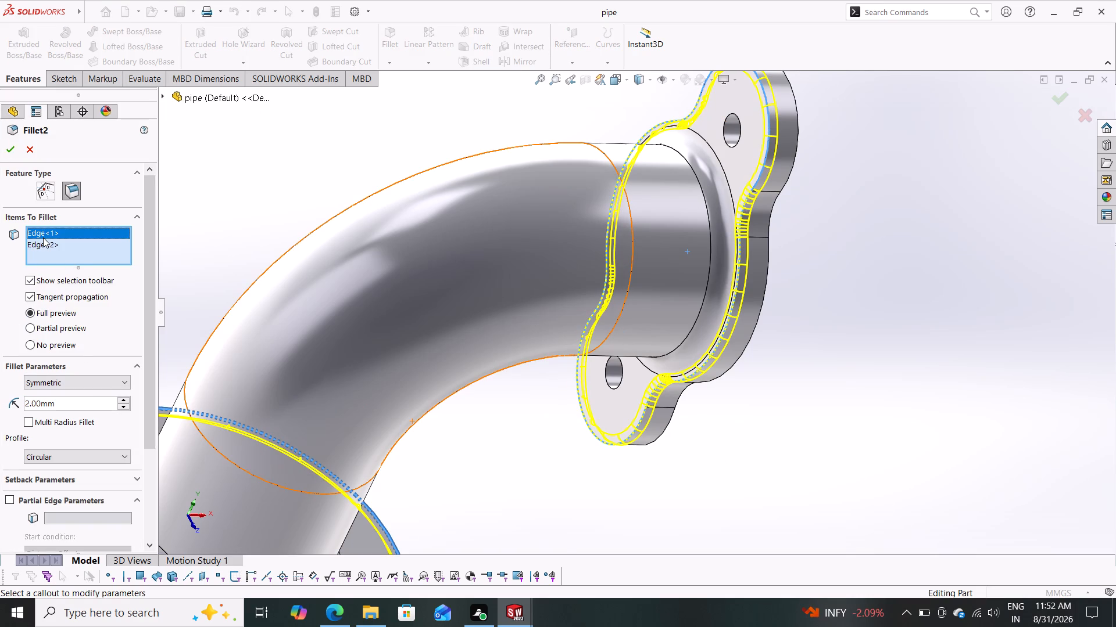
click(42, 242)
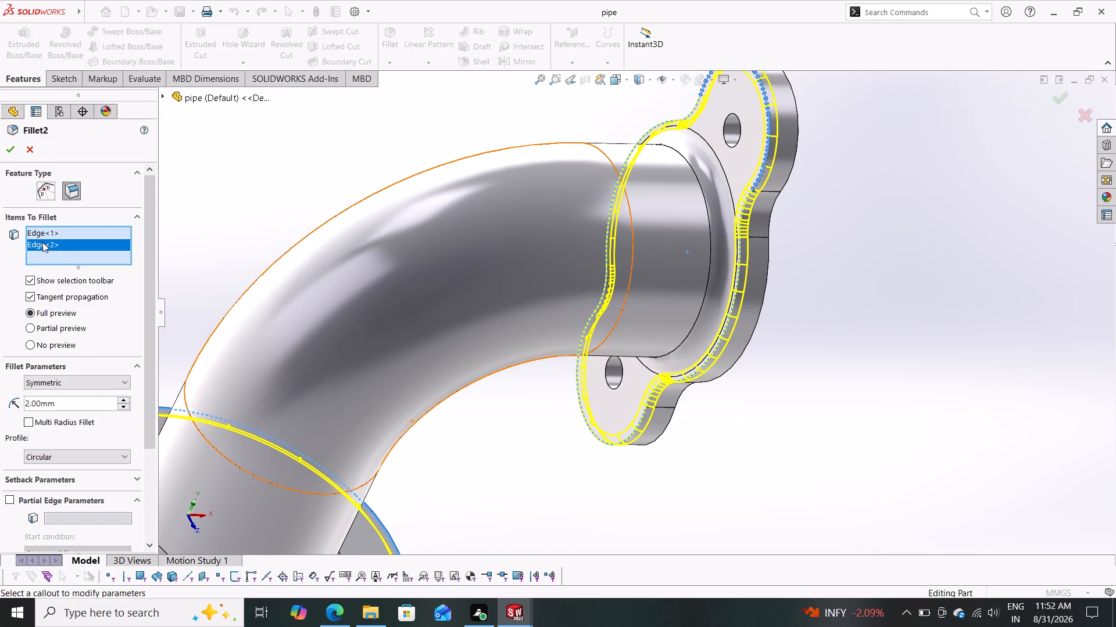
right_click(42, 242)
click(65, 270)
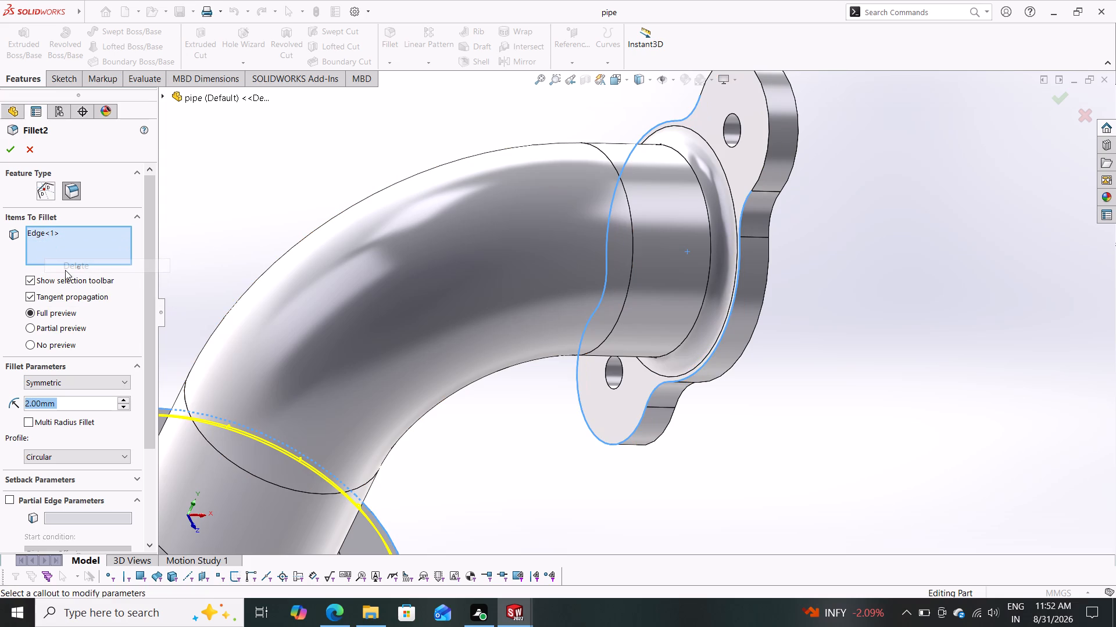
click(10, 155)
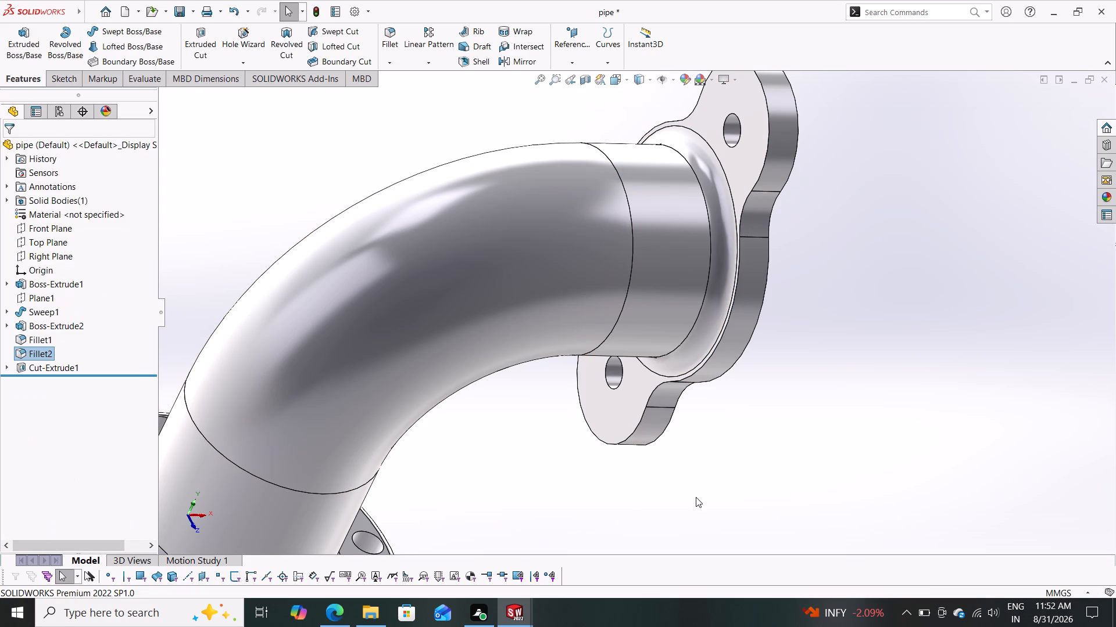
Save the pipe part.
click(195, 6)
click(197, 30)
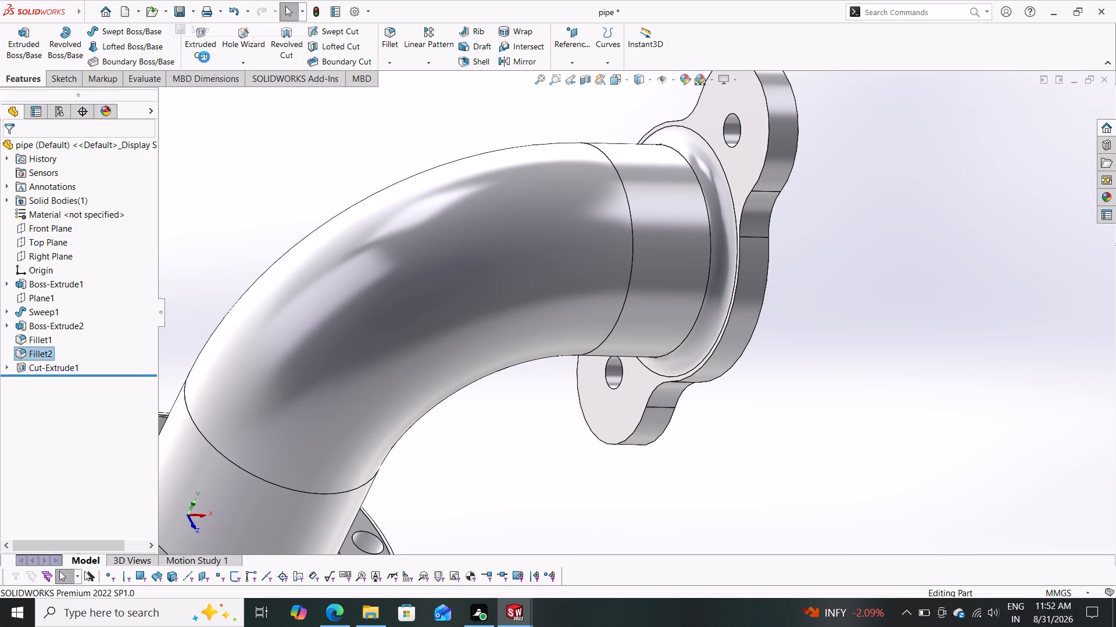
Switch to the pipe drawing window, check the updated front and section B-B views, and save the drawing.
click(505, 611)
click(567, 567)
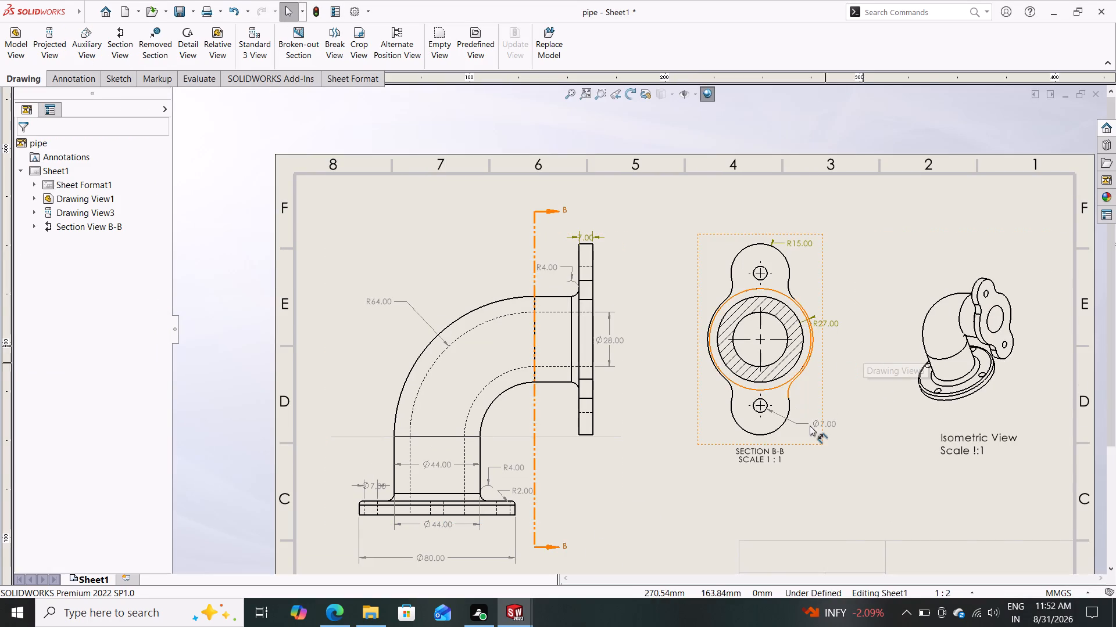
scroll(812, 428, down, 2)
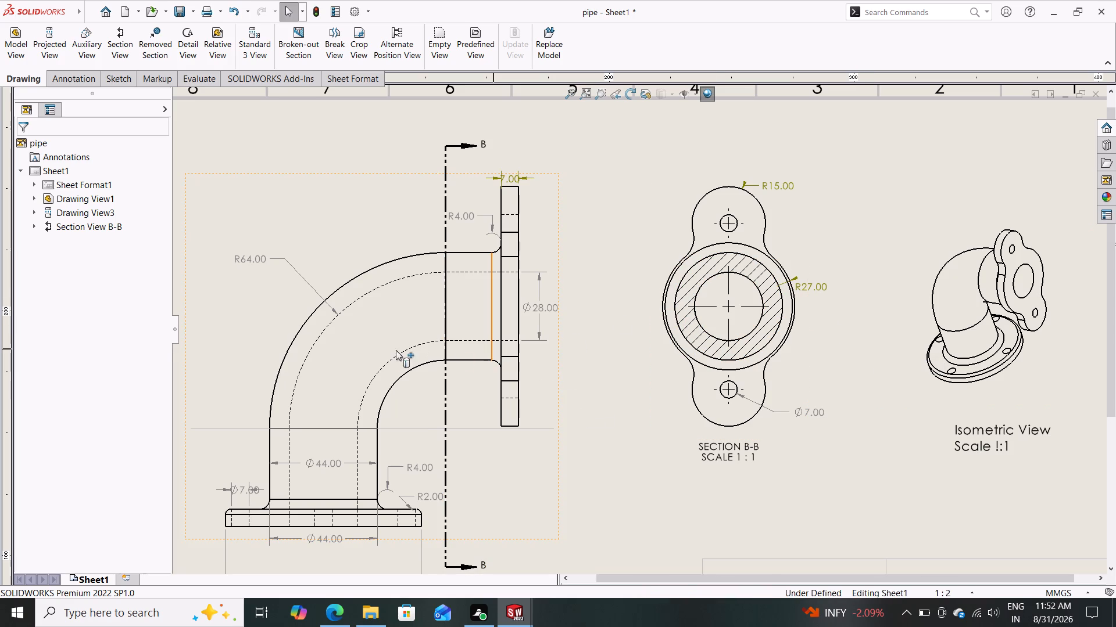
click(195, 10)
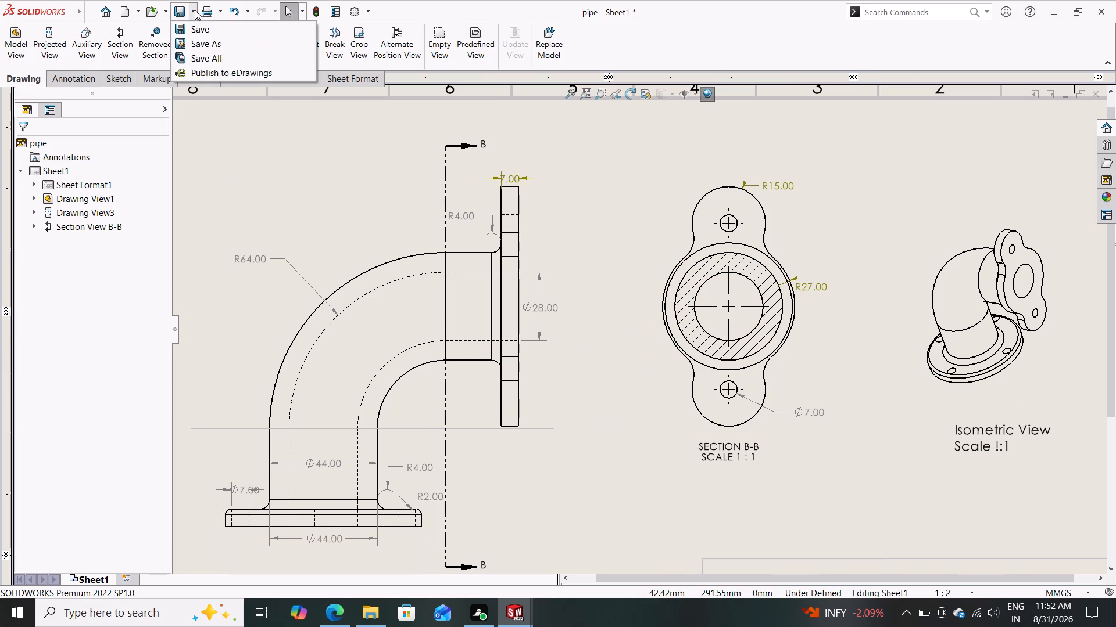
click(203, 33)
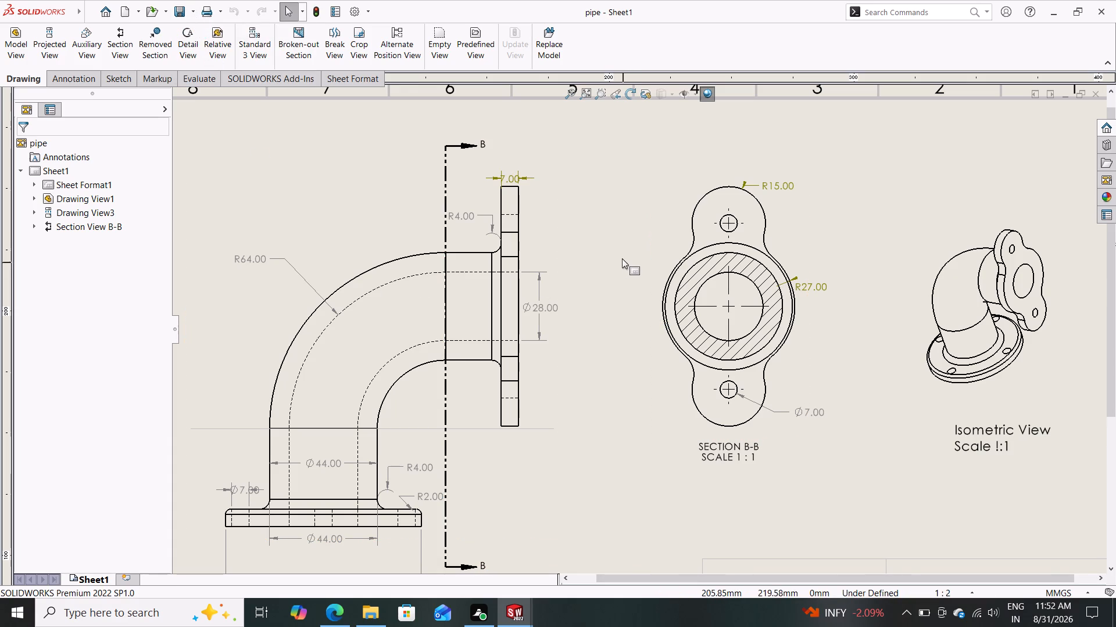
Save a PDF copy of the drawing as pipe in the Documents folder, replacing the existing file.
click(194, 10)
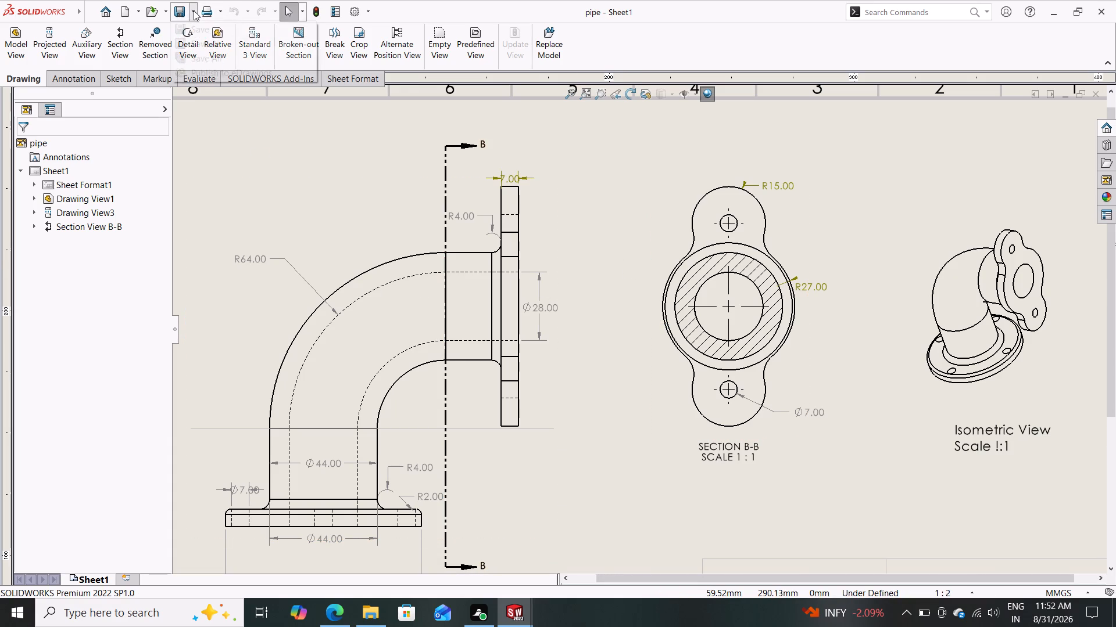
click(202, 38)
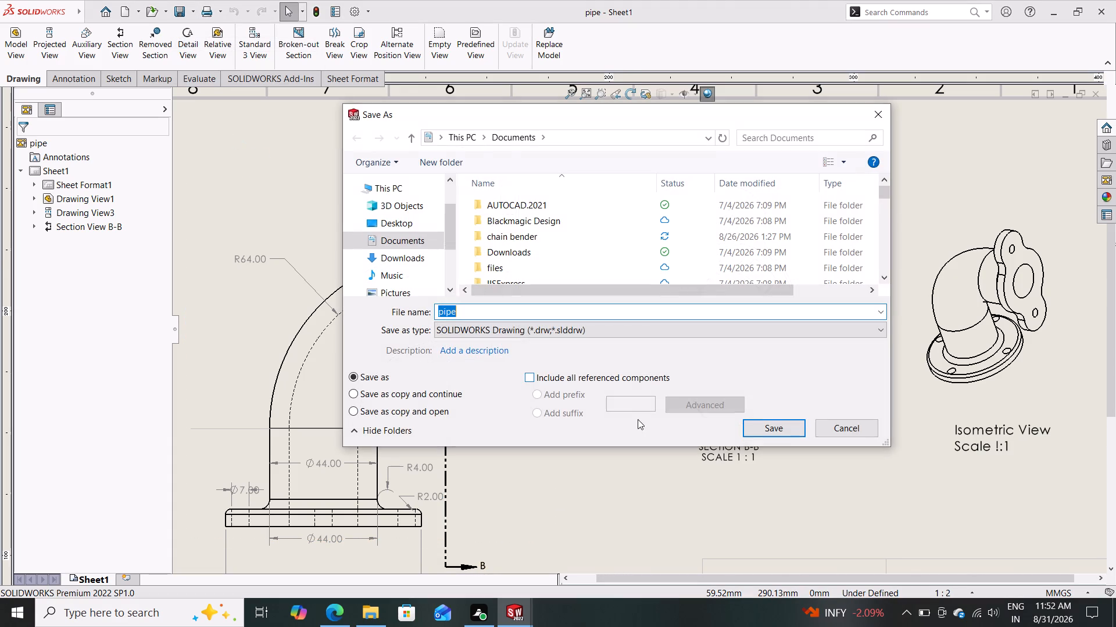
click(653, 331)
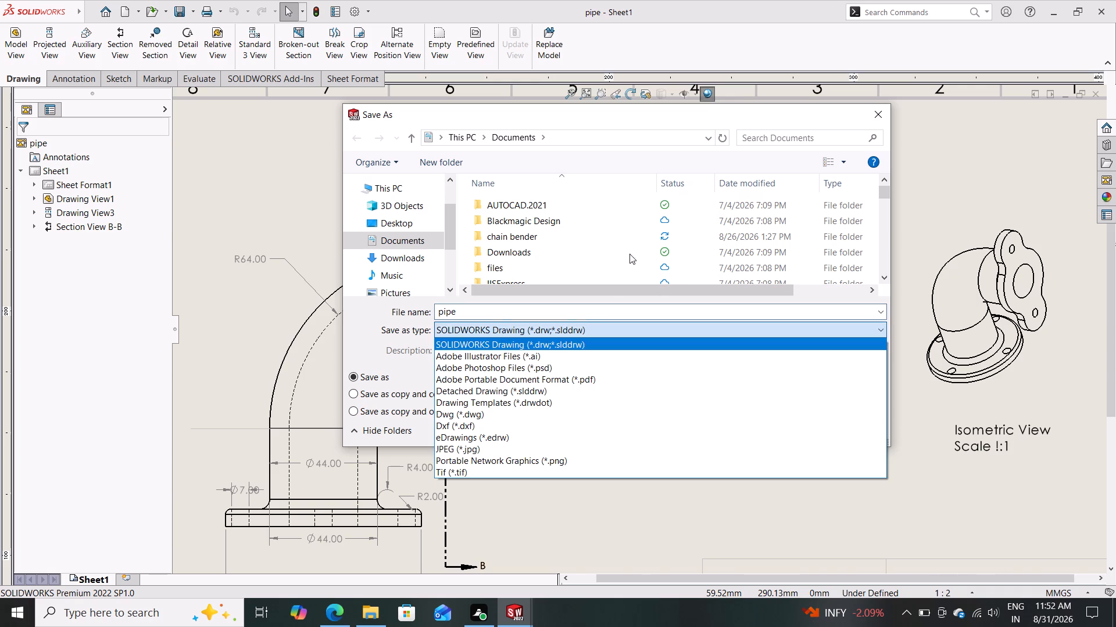
click(600, 377)
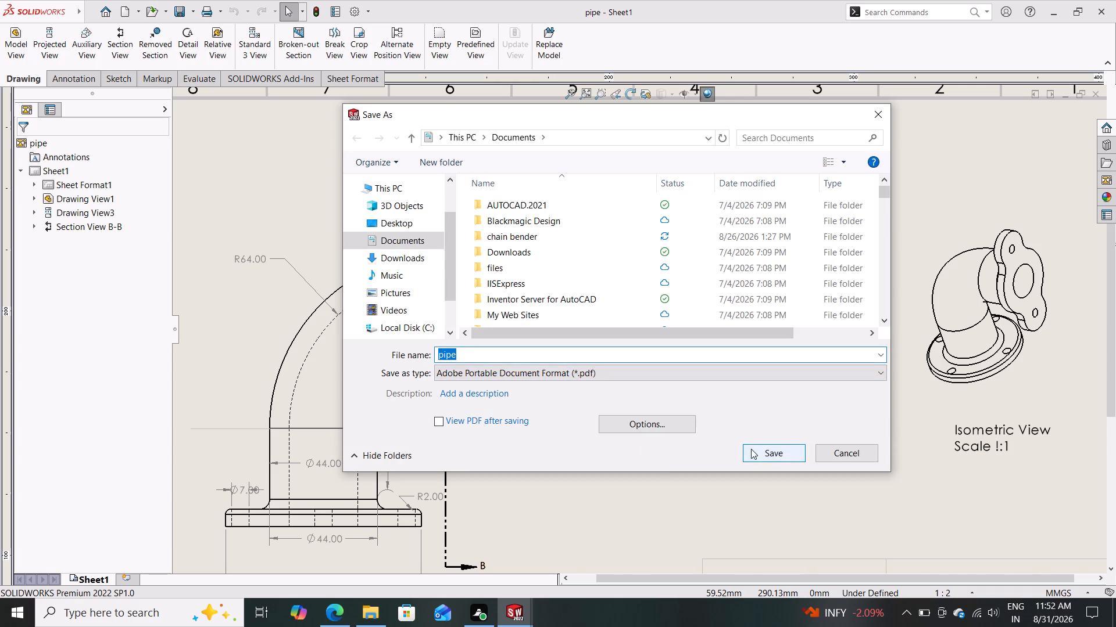
click(751, 449)
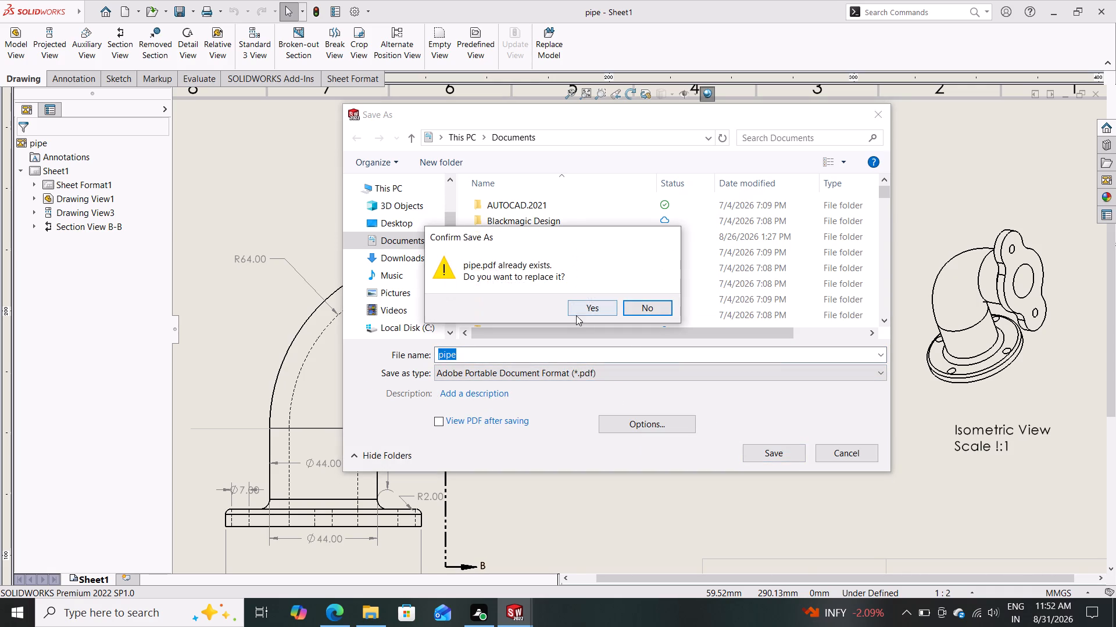
click(577, 309)
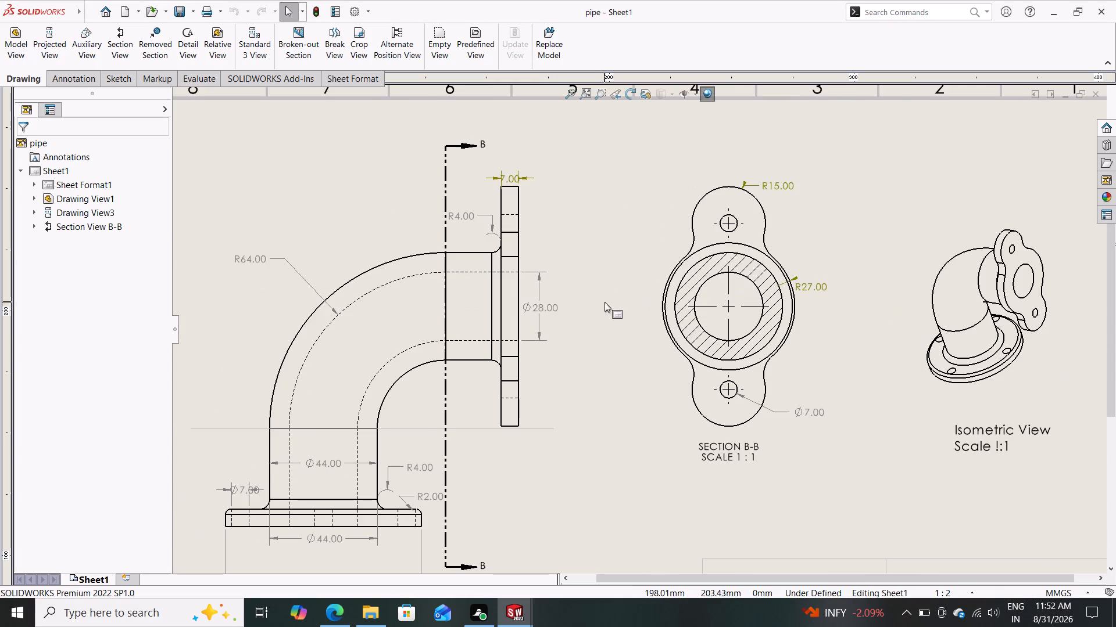